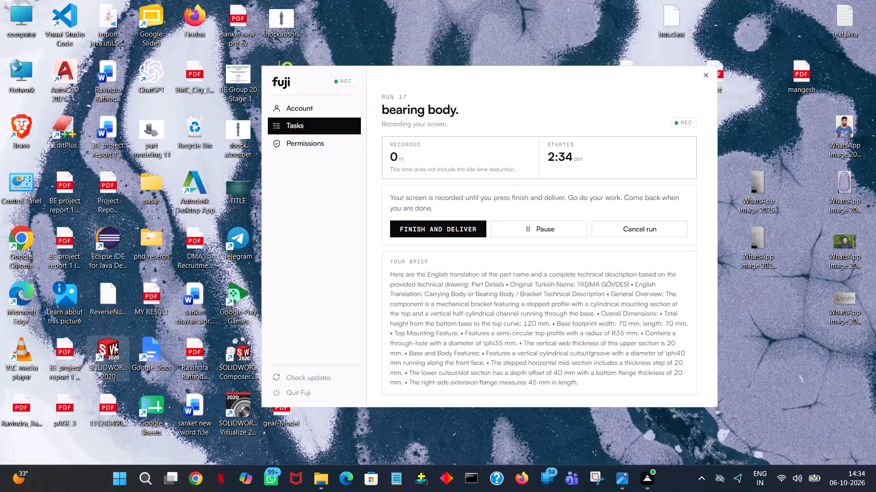
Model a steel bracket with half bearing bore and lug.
Launch SOLIDWORKS 2020 from the desktop and create a new part document.
{"action": "double_click", "coordinate": [114, 345]}
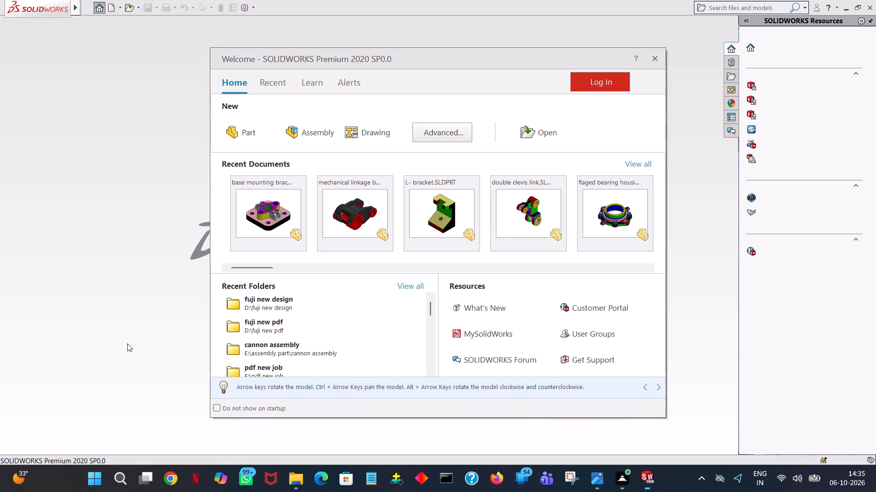
{"action": "double_click", "coordinate": [250, 134]}
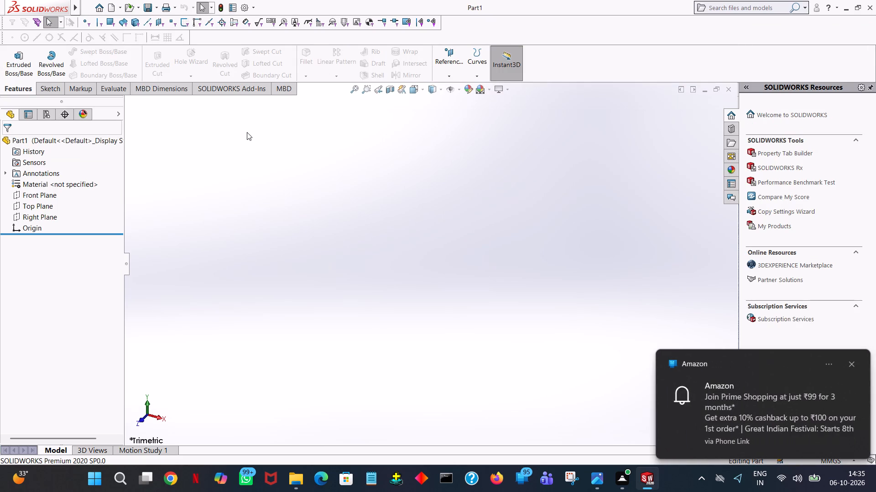
{"action": "left_click", "coordinate": [853, 362]}
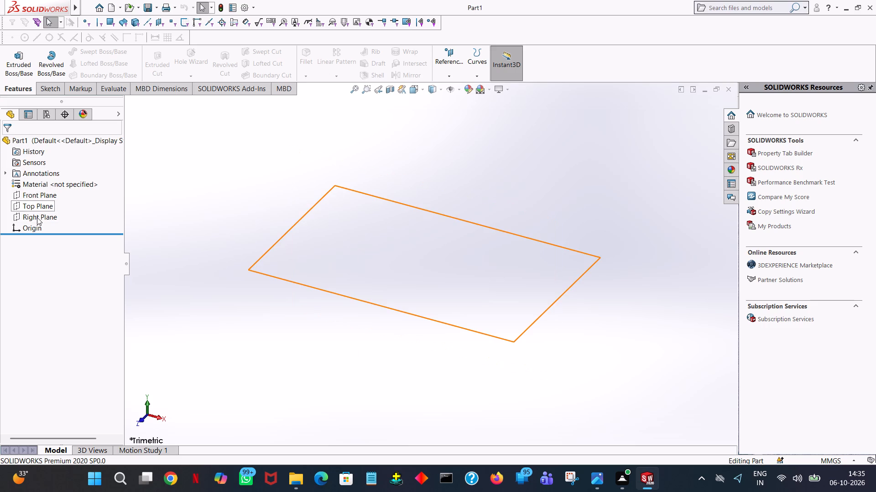
Open a sketch on the Top Plane and draw a 35 mm horizontal line from the origin along the positive X direction.
{"action": "left_click", "coordinate": [45, 207]}
{"action": "left_click", "coordinate": [55, 198]}
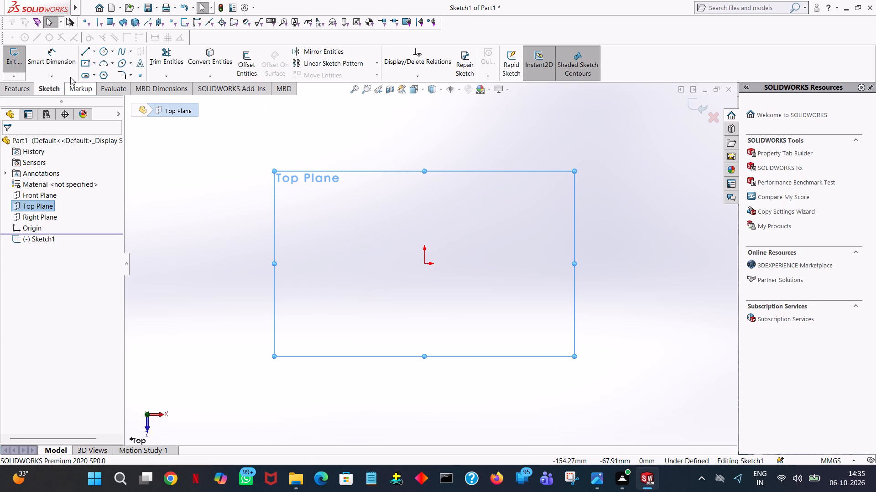
{"action": "left_click", "coordinate": [83, 51]}
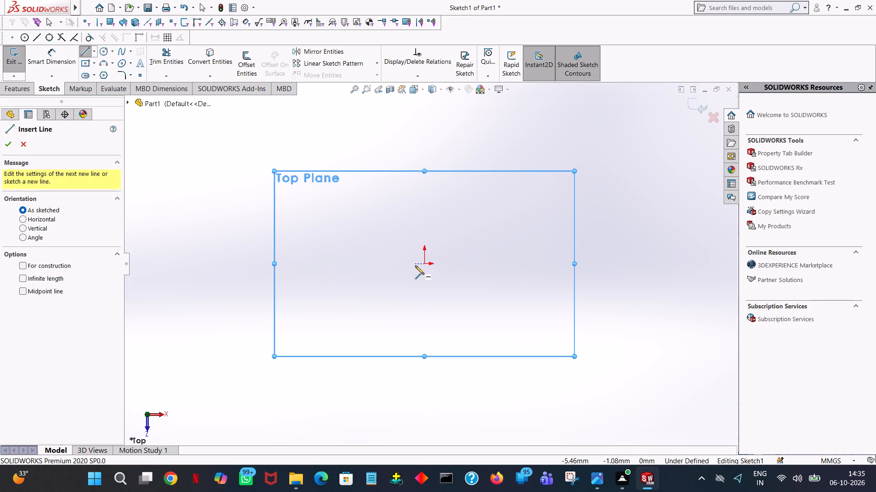
{"action": "left_click", "coordinate": [423, 265]}
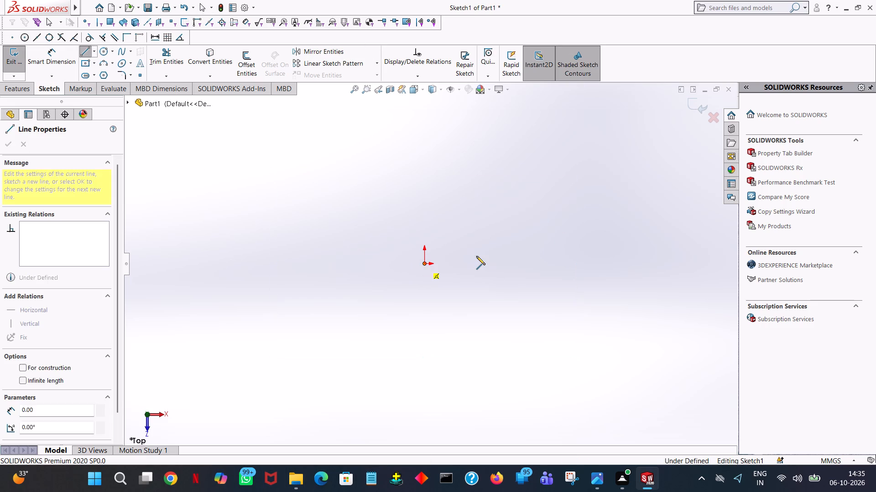
{"action": "left_click", "coordinate": [475, 266]}
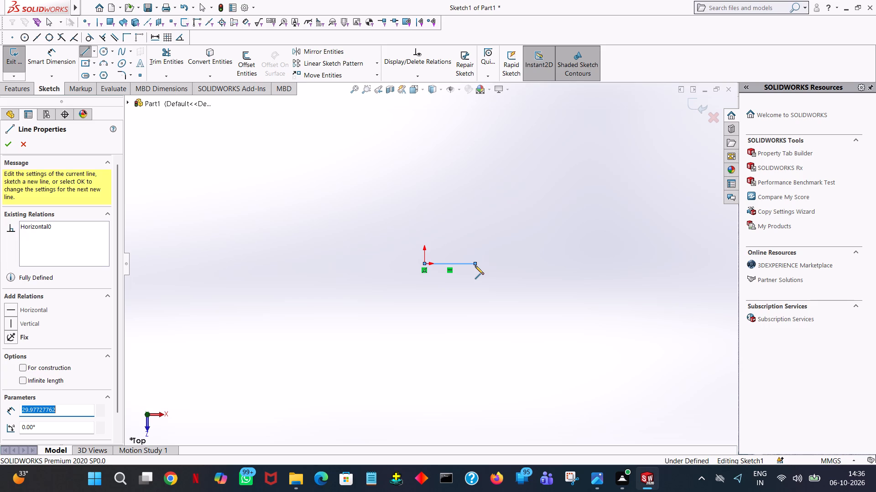
{"action": "type", "text": "35"}
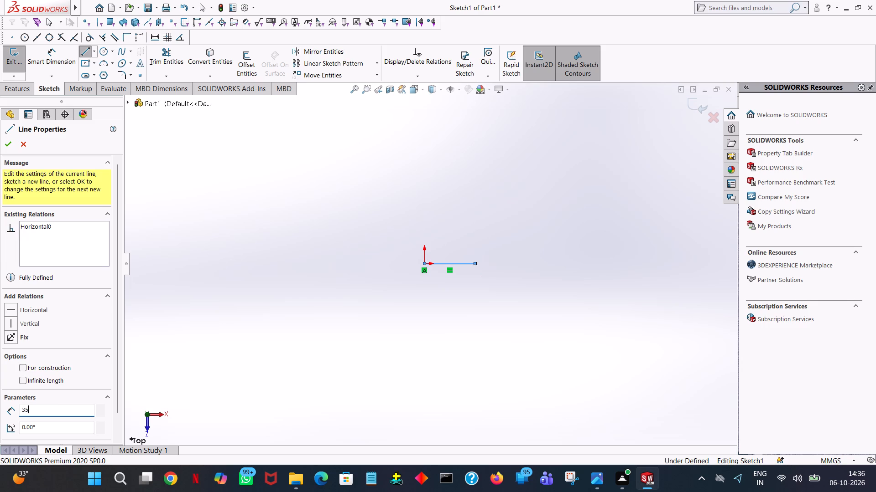
{"action": "key", "text": "Return"}
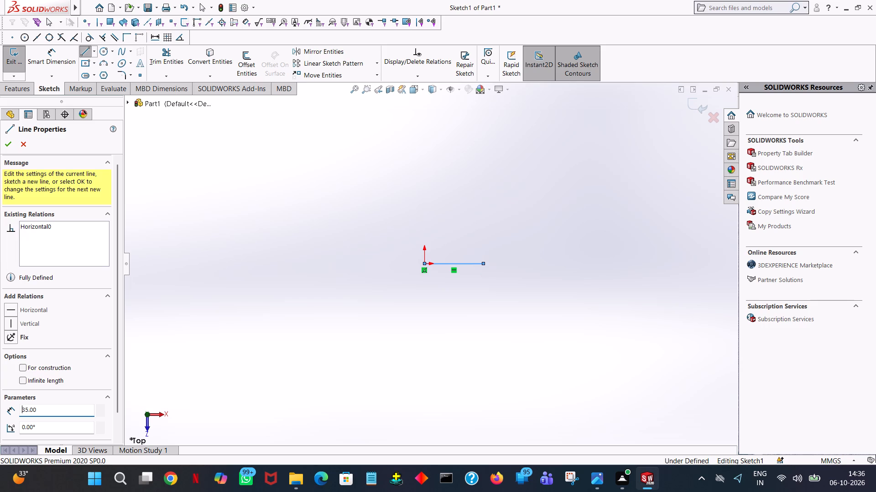
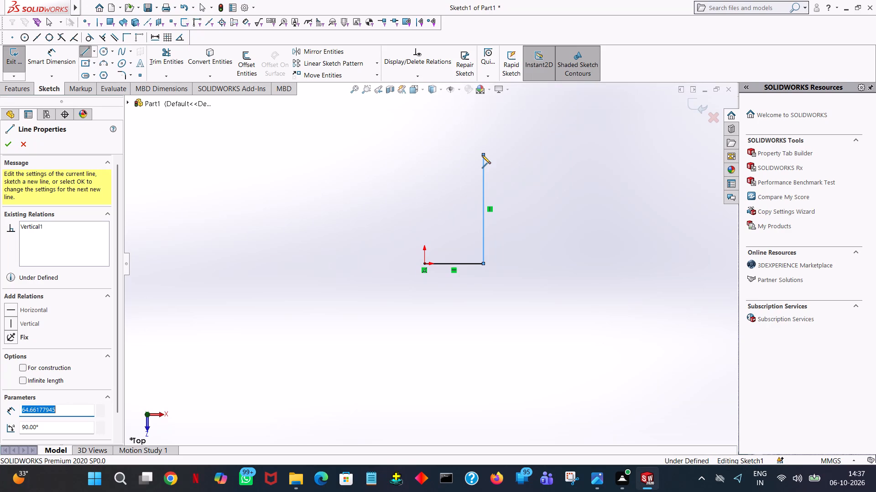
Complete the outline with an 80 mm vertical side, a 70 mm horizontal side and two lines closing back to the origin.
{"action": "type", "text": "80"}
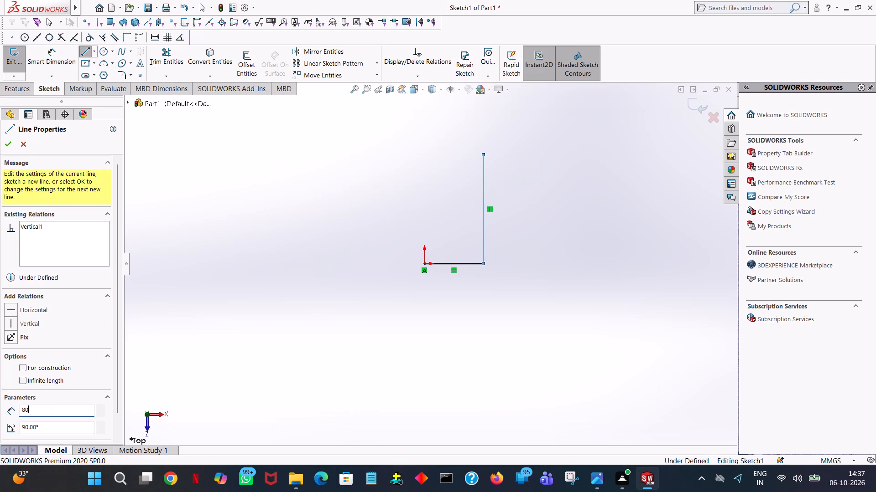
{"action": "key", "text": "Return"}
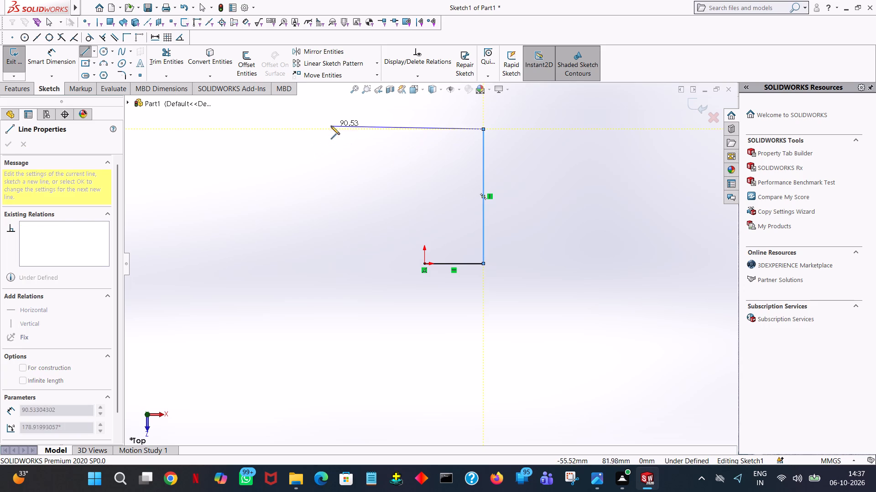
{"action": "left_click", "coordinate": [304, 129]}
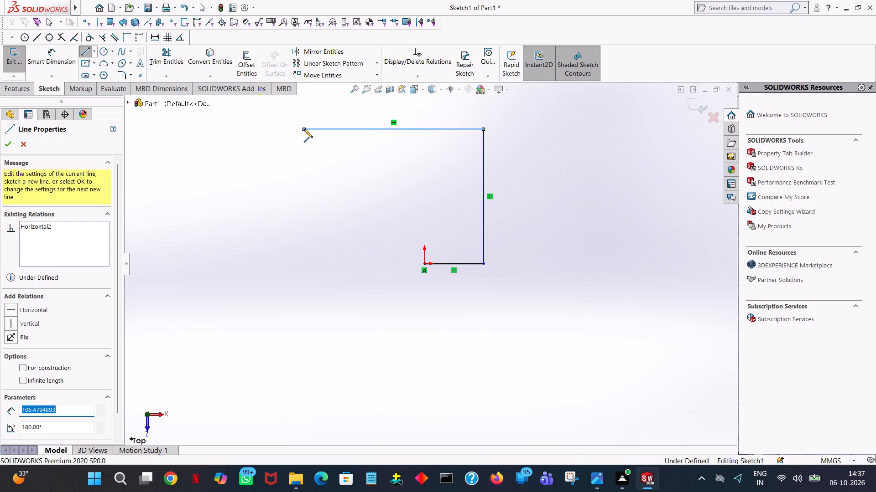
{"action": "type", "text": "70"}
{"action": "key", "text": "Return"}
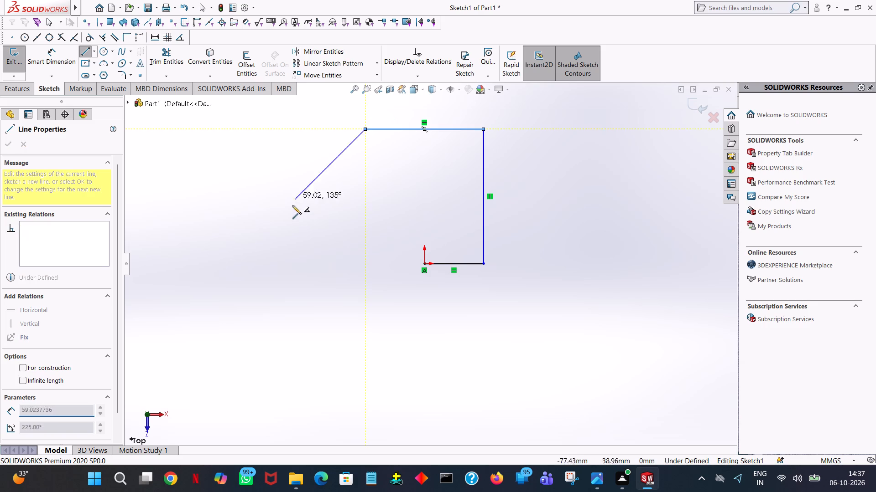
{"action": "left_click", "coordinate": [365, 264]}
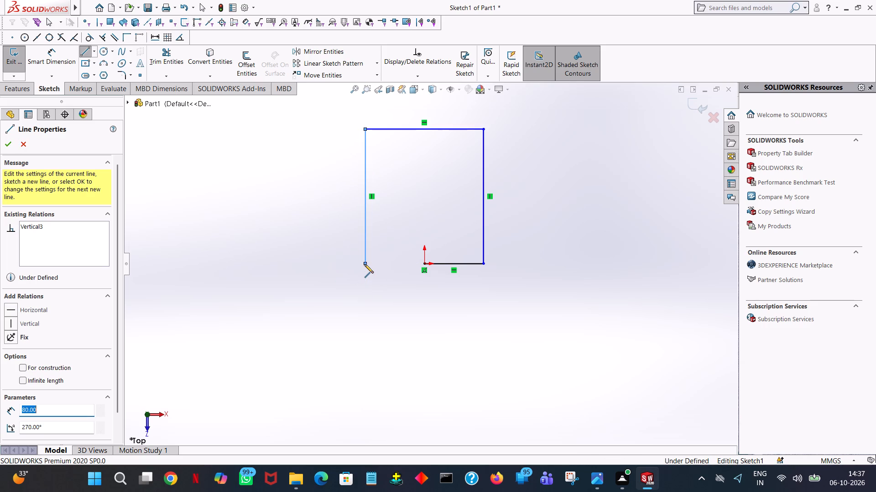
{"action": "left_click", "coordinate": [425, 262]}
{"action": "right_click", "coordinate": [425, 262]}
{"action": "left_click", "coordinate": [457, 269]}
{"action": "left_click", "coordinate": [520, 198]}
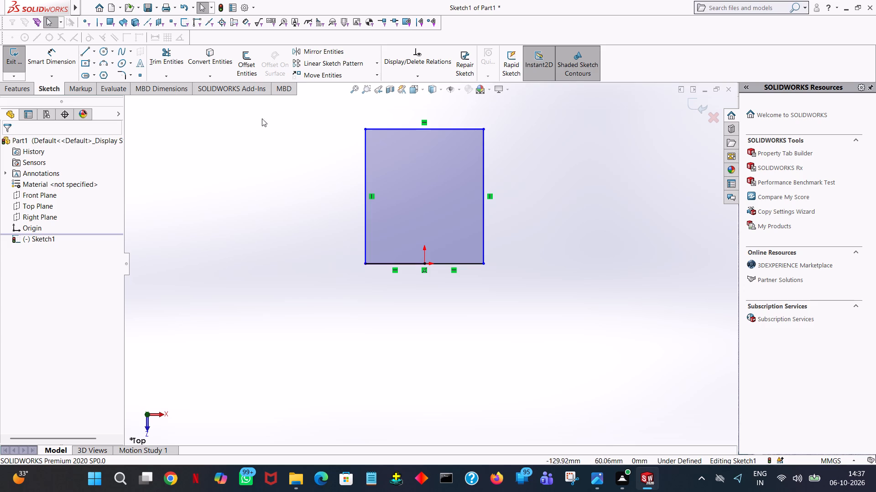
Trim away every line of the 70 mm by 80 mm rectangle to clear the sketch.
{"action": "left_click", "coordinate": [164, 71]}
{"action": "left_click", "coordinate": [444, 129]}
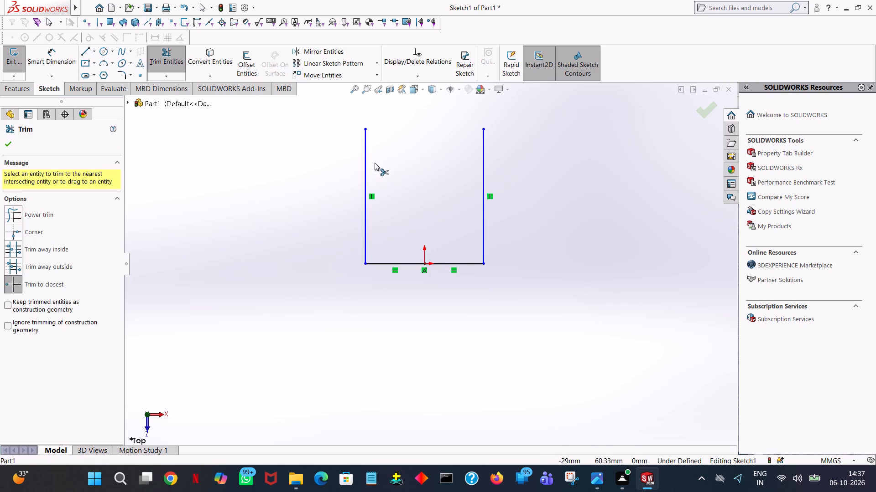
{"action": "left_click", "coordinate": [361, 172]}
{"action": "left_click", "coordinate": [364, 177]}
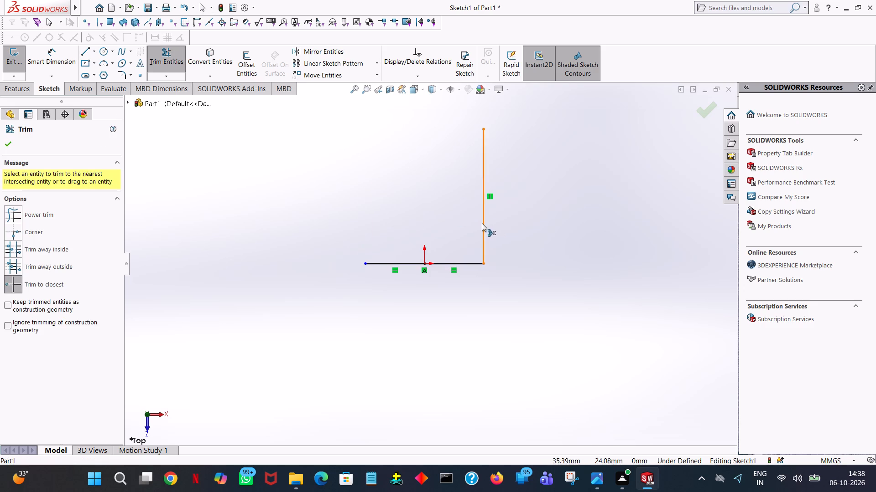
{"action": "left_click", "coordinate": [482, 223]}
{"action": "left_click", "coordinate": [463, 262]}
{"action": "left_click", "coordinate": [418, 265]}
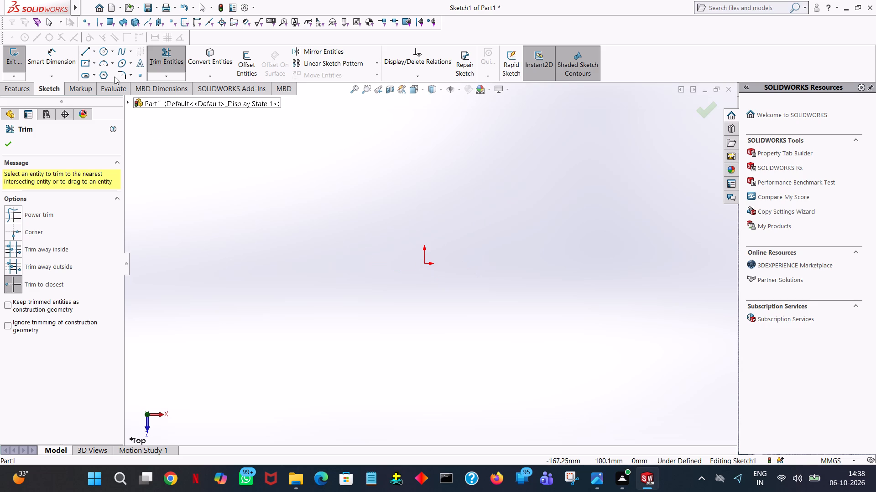
Draw a 35 mm horizontal line from the origin along positive X, followed by a 35 mm vertical line upward from its end.
{"action": "left_click", "coordinate": [85, 54]}
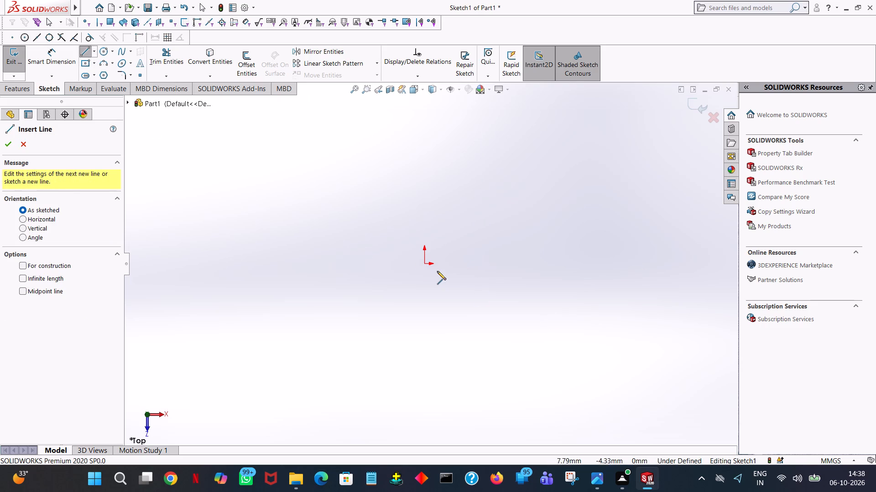
{"action": "left_click", "coordinate": [422, 264]}
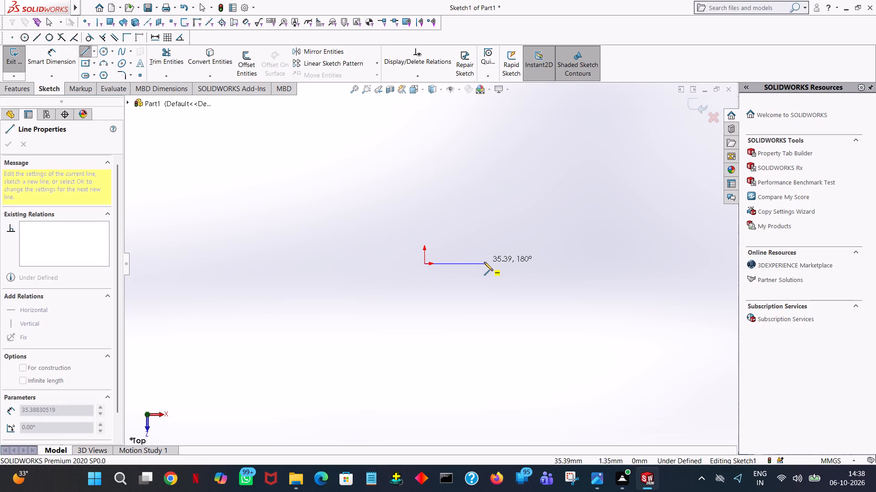
{"action": "left_click", "coordinate": [484, 262]}
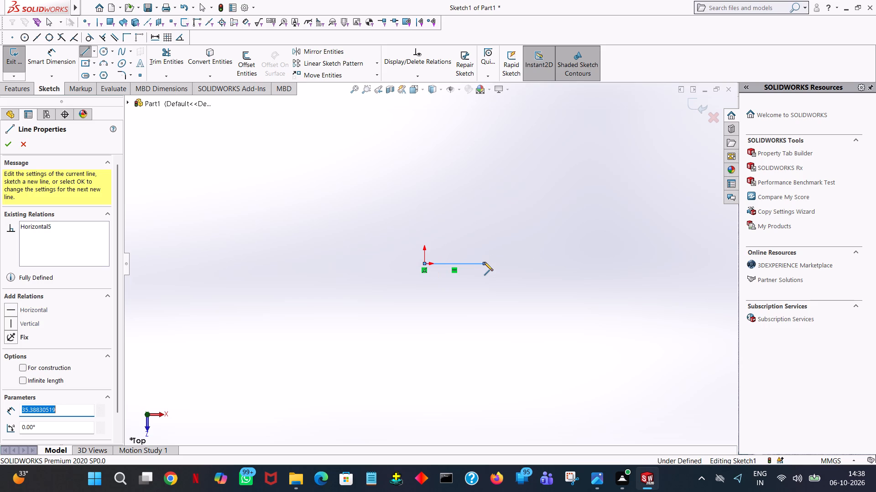
{"action": "type", "text": "35"}
{"action": "key", "text": "Return"}
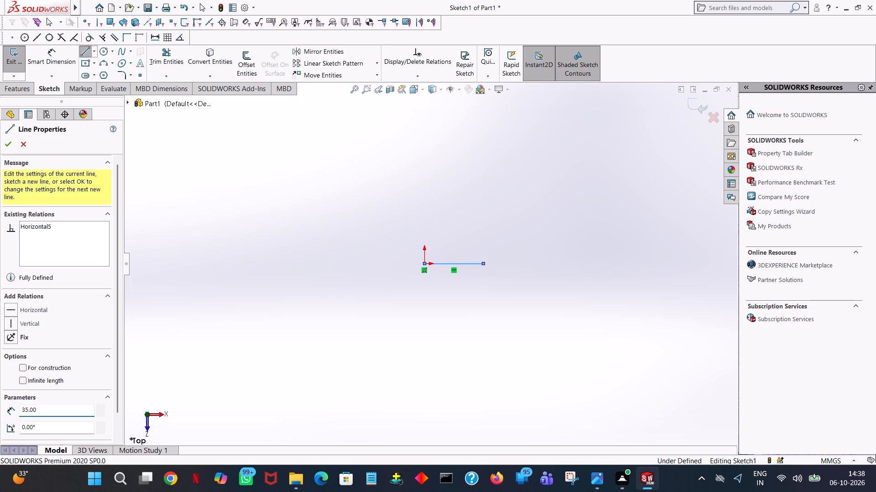
{"action": "left_click", "coordinate": [485, 206]}
{"action": "type", "text": "35"}
{"action": "key", "text": "Return"}
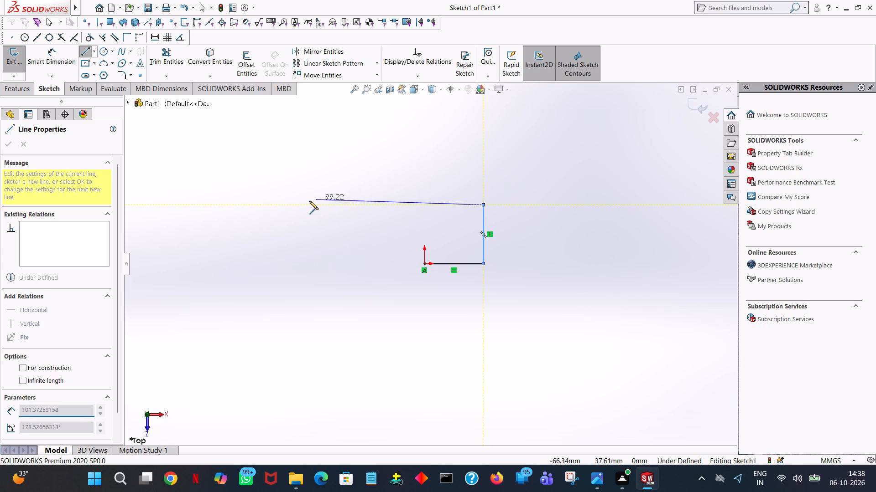
Continue the outline with 70 mm top, side and bottom lines, closing it into a 70 mm square centred on the origin.
{"action": "left_click", "coordinate": [313, 205]}
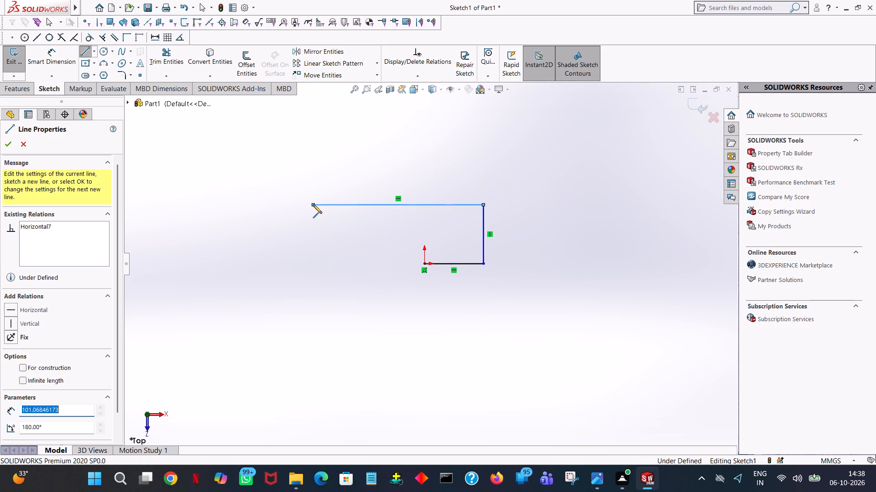
{"action": "type", "text": "70"}
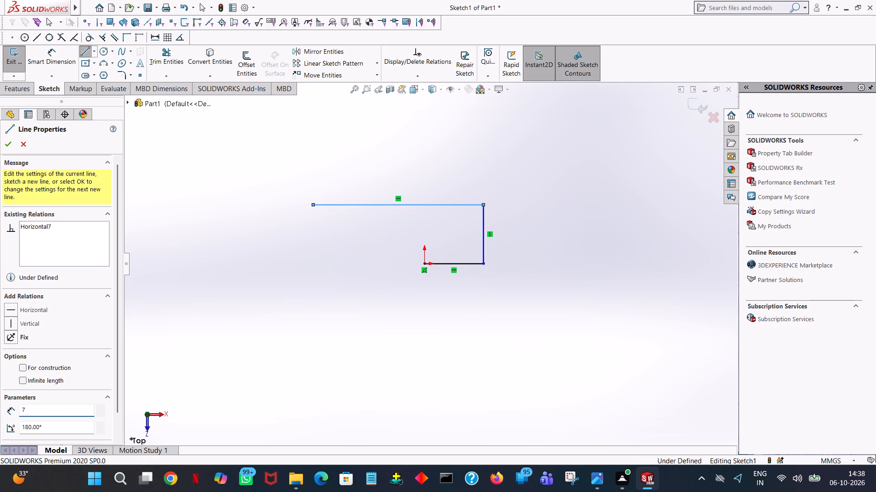
{"action": "key", "text": "Return"}
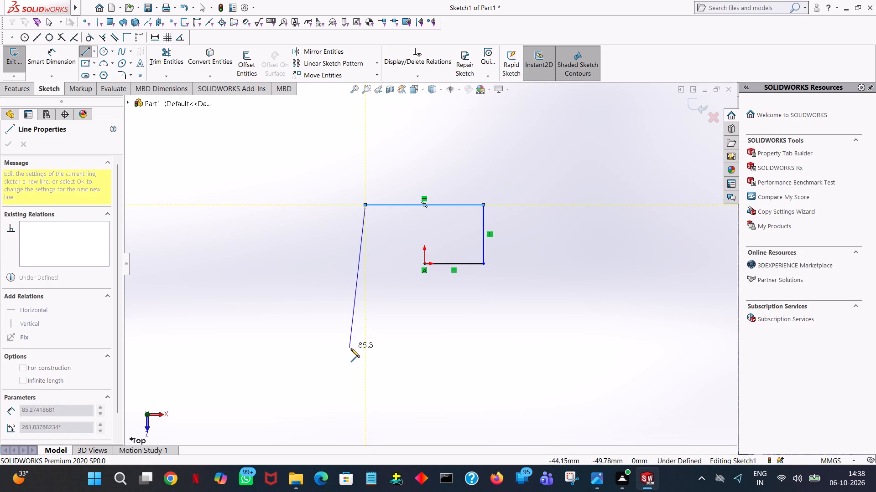
{"action": "left_click", "coordinate": [365, 362]}
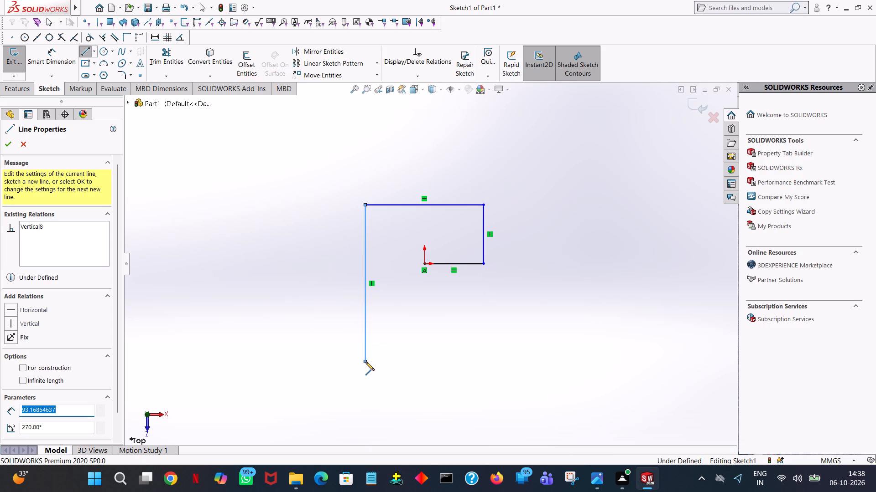
{"action": "type", "text": "70"}
{"action": "key", "text": "Return"}
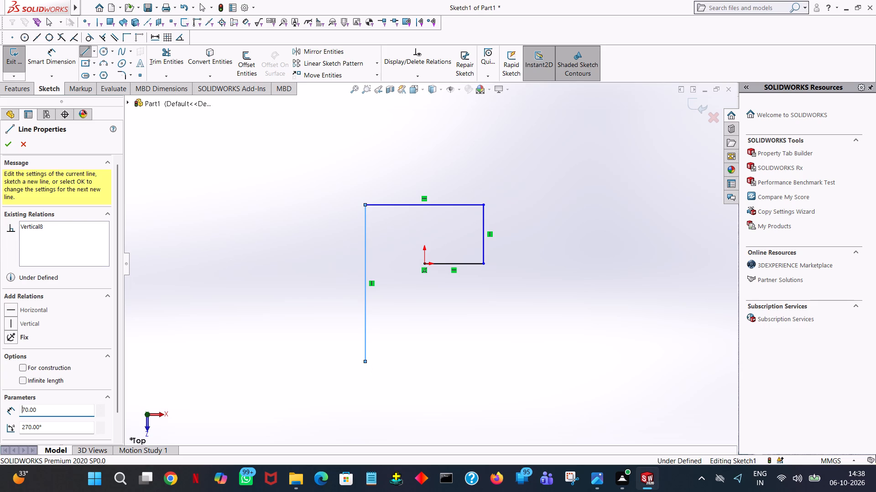
{"action": "left_click", "coordinate": [484, 323]}
{"action": "left_click", "coordinate": [484, 264]}
{"action": "right_click", "coordinate": [484, 264]}
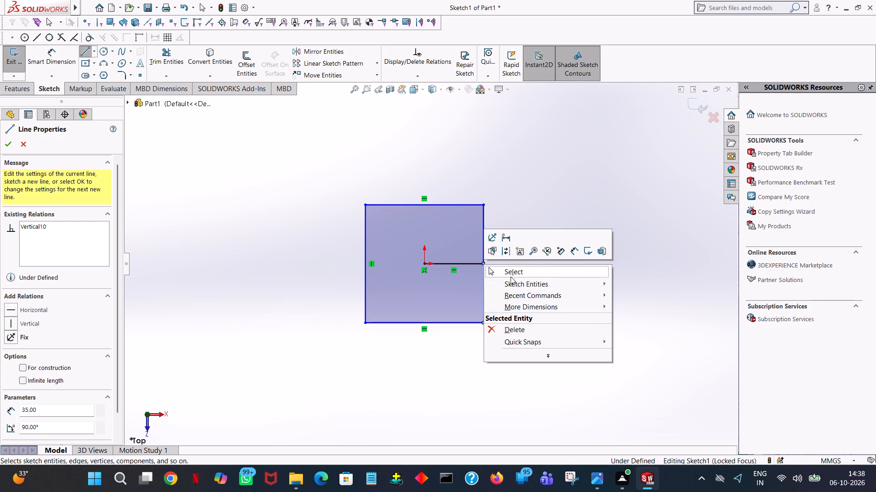
{"action": "left_click", "coordinate": [511, 277]}
Trim away the 35 mm helper line between the origin and the square's side.
{"action": "left_click", "coordinate": [157, 72]}
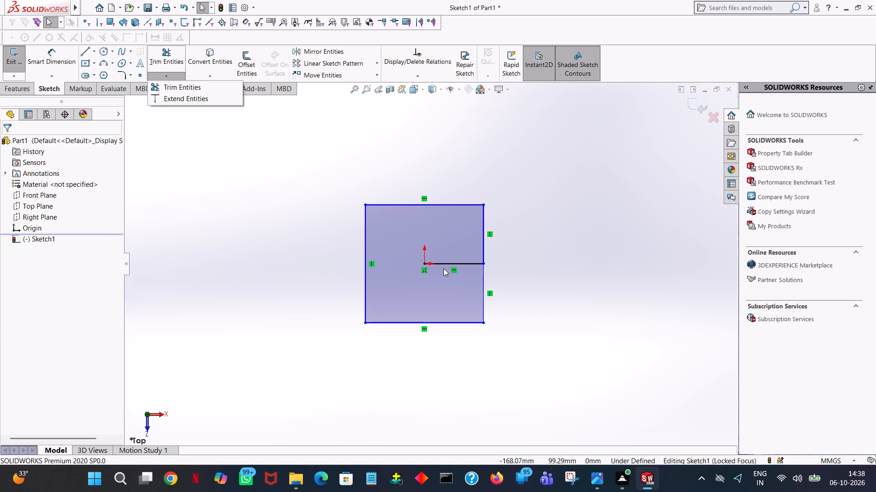
{"action": "left_click", "coordinate": [444, 265]}
{"action": "left_click", "coordinate": [157, 57]}
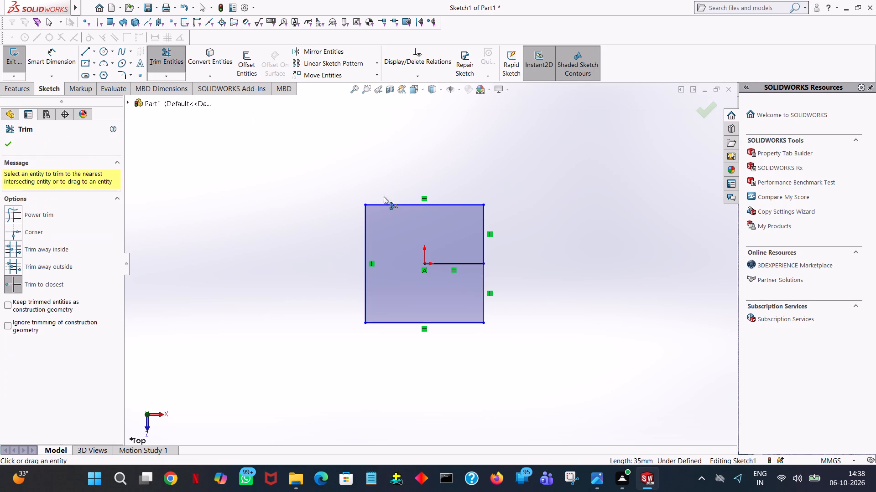
{"action": "left_click", "coordinate": [445, 265]}
{"action": "left_click", "coordinate": [13, 144]}
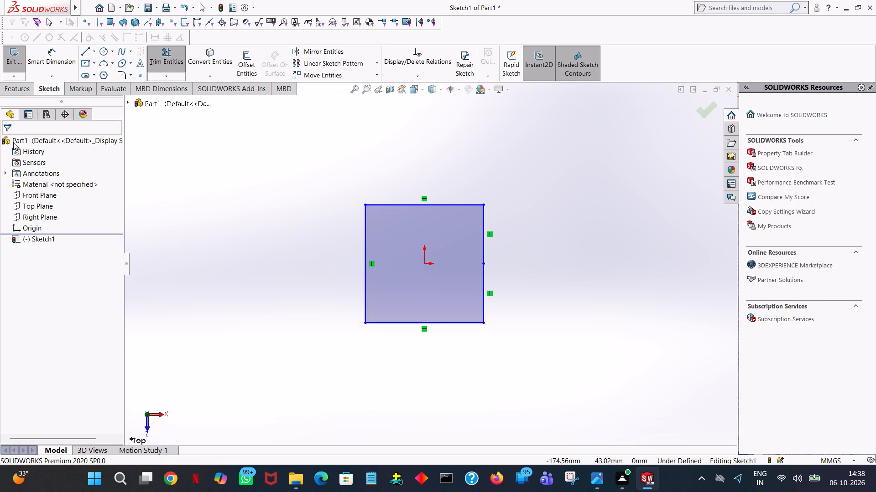
Extrude the 70 mm square as a blind boss with a depth of 20 mm.
{"action": "left_click", "coordinate": [11, 89]}
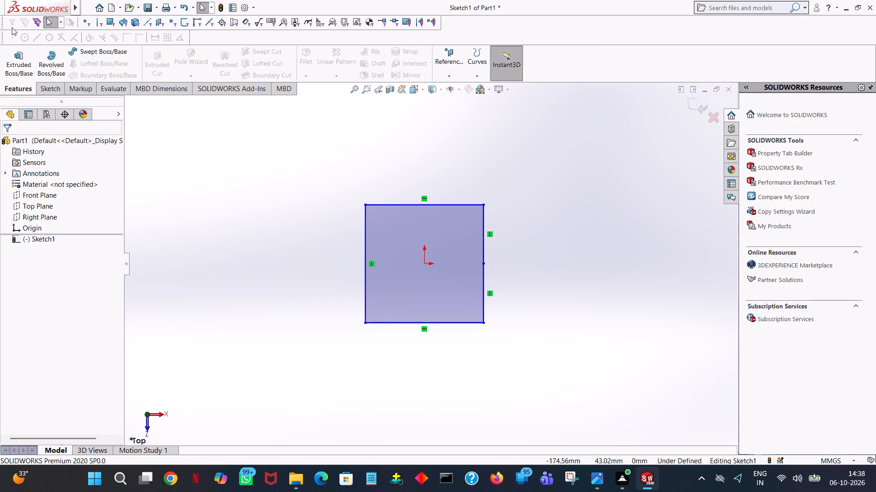
{"action": "left_click", "coordinate": [13, 55]}
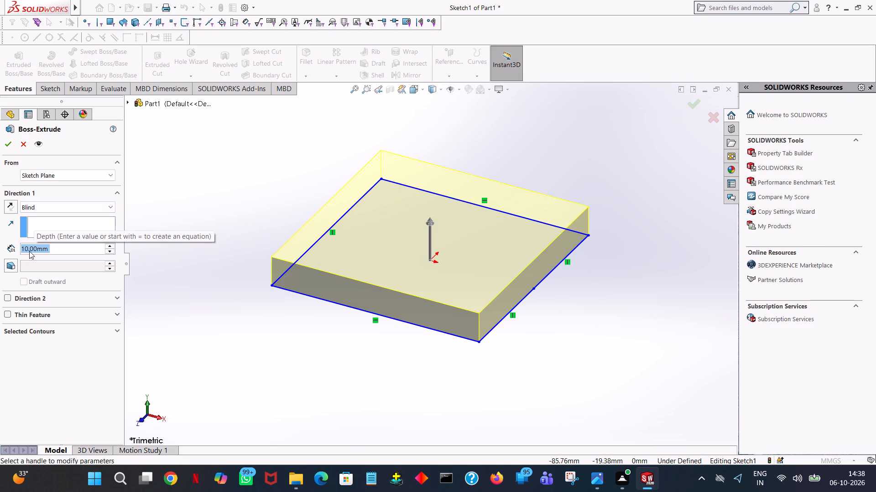
{"action": "type", "text": "20"}
{"action": "key", "text": "Return"}
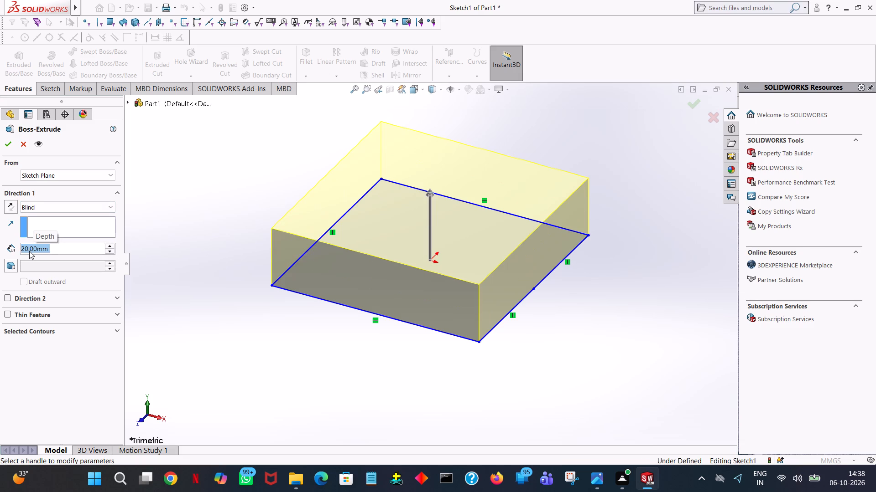
{"action": "left_click", "coordinate": [8, 147]}
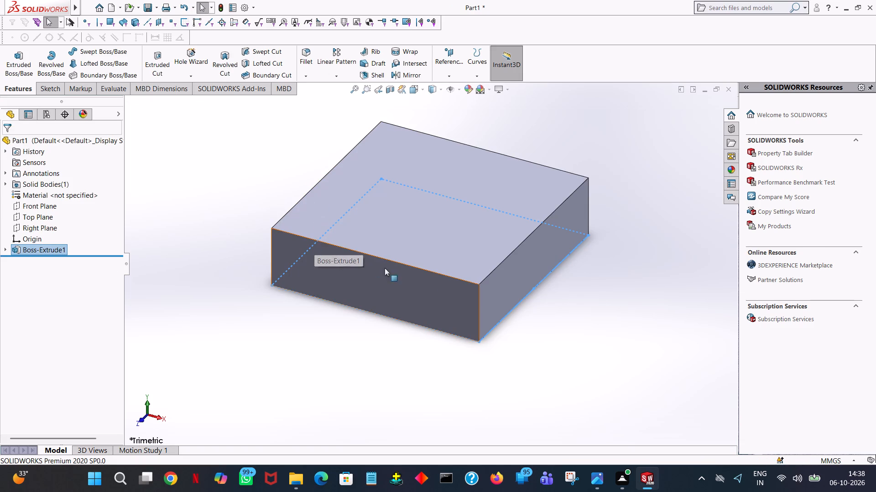
{"action": "left_click", "coordinate": [648, 329]}
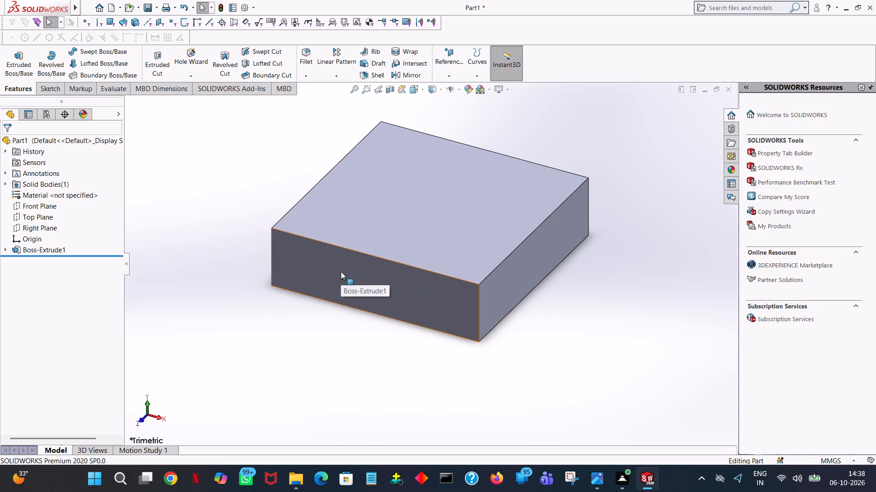
Start a boss sketch on the block's top face and draw a 45 mm line along the positive-X edge from its rear corner.
{"action": "key", "text": "ctrl+7"}
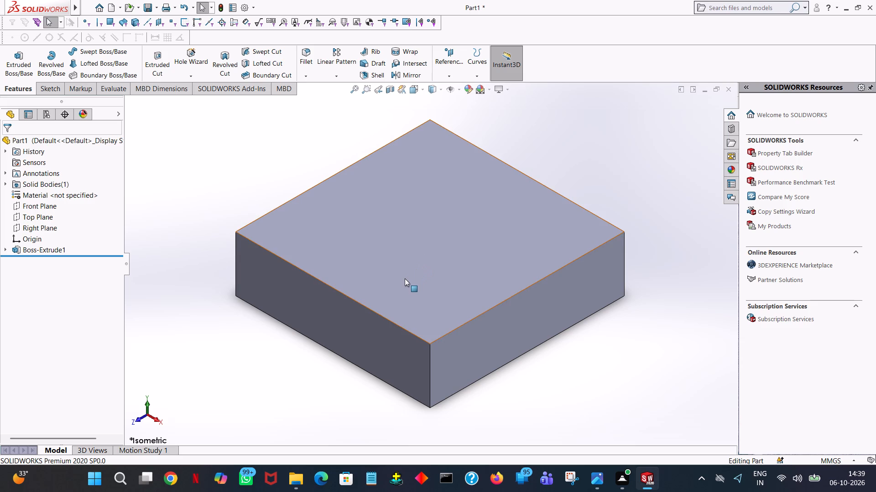
{"action": "left_click", "coordinate": [27, 58]}
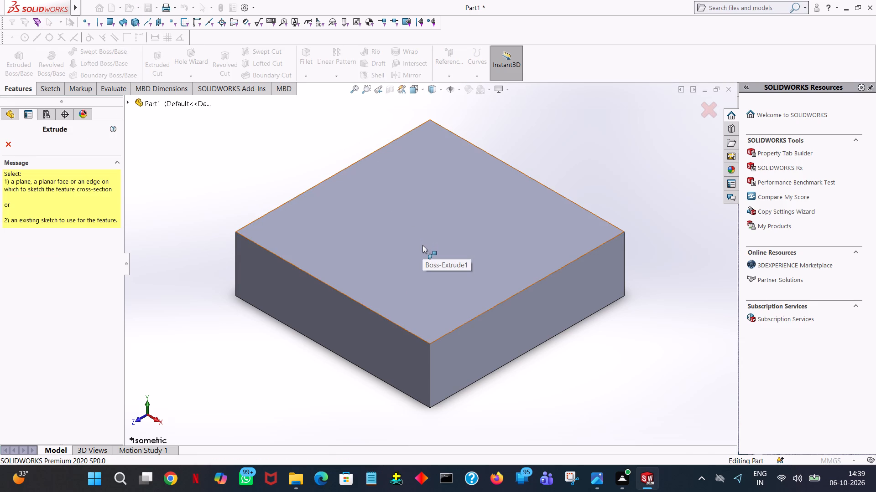
{"action": "left_click", "coordinate": [422, 245]}
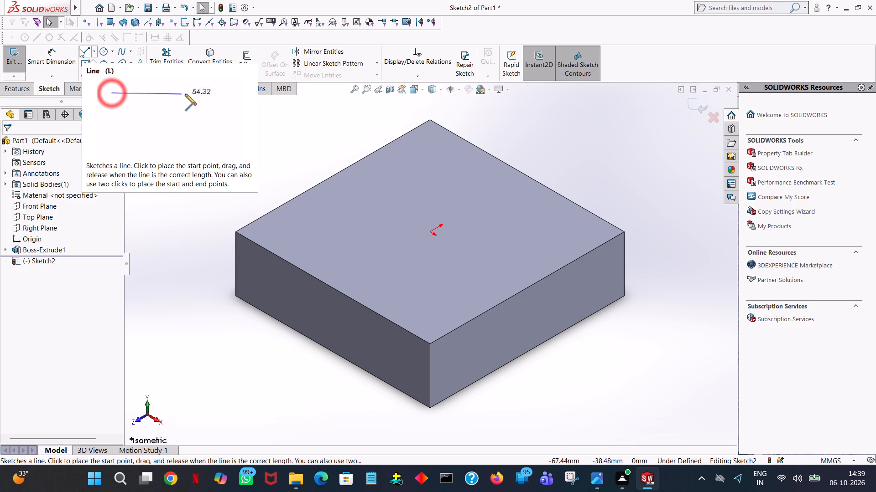
{"action": "key", "text": "space"}
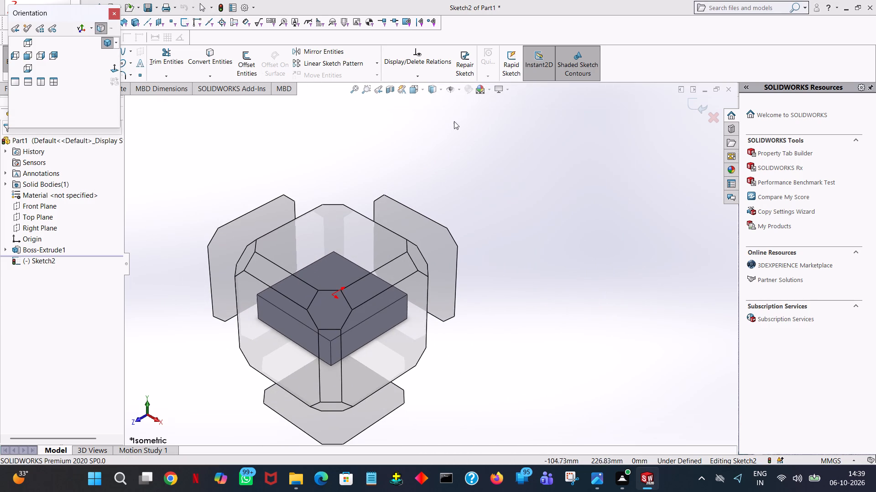
{"action": "left_click", "coordinate": [111, 67]}
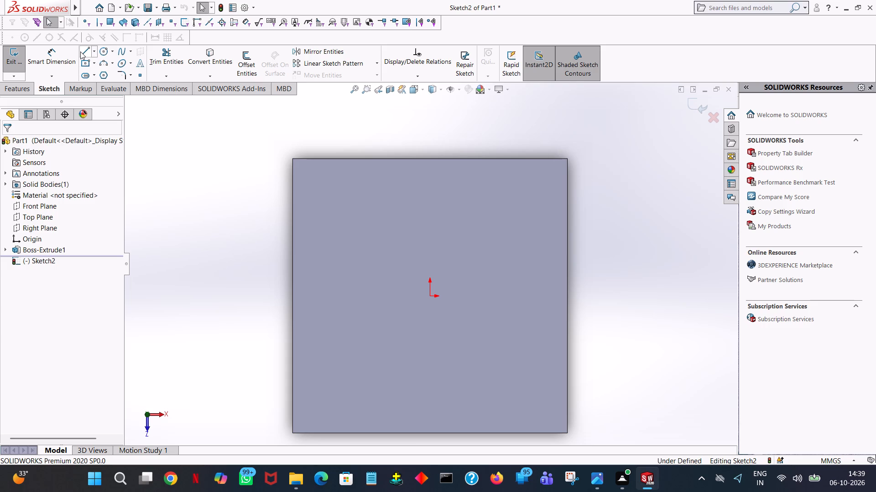
{"action": "left_click", "coordinate": [80, 51]}
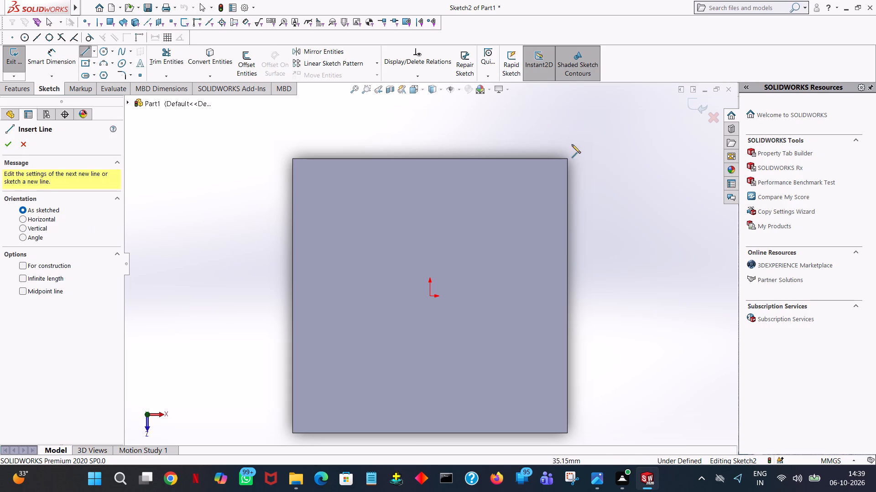
{"action": "left_click", "coordinate": [568, 159]}
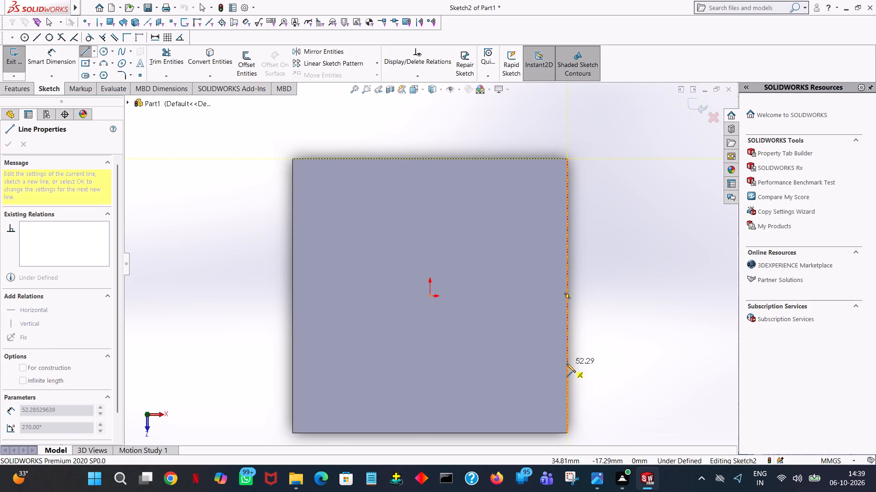
{"action": "left_click", "coordinate": [567, 364]}
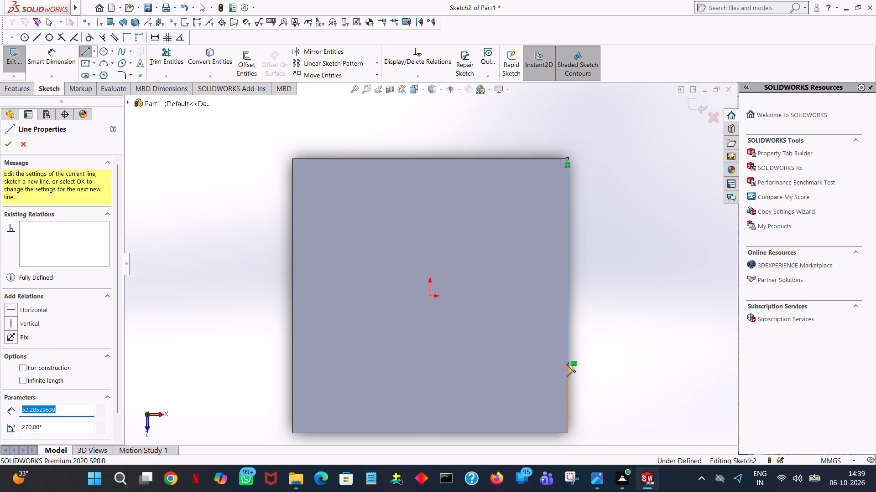
{"action": "type", "text": "45"}
{"action": "key", "text": "Return"}
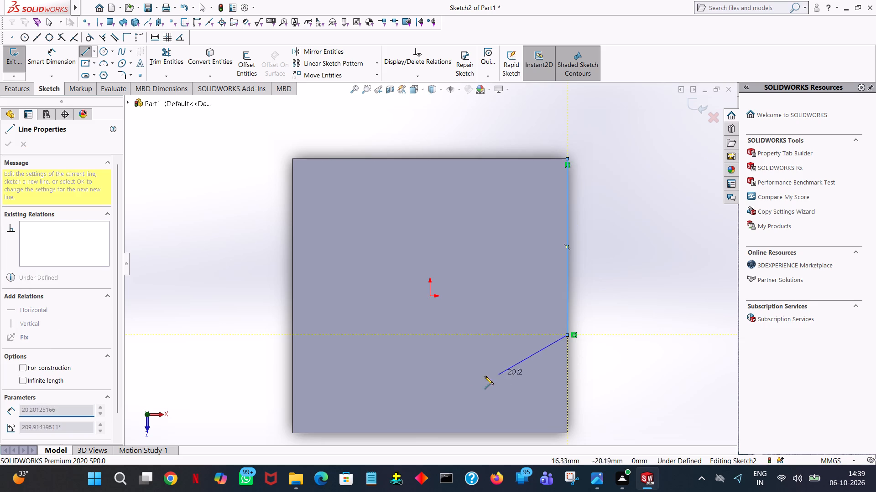
Continue from the 45 mm line's end into a closed 70 mm by 25 mm rectangle along the top face's front edge.
{"action": "left_click", "coordinate": [292, 335]}
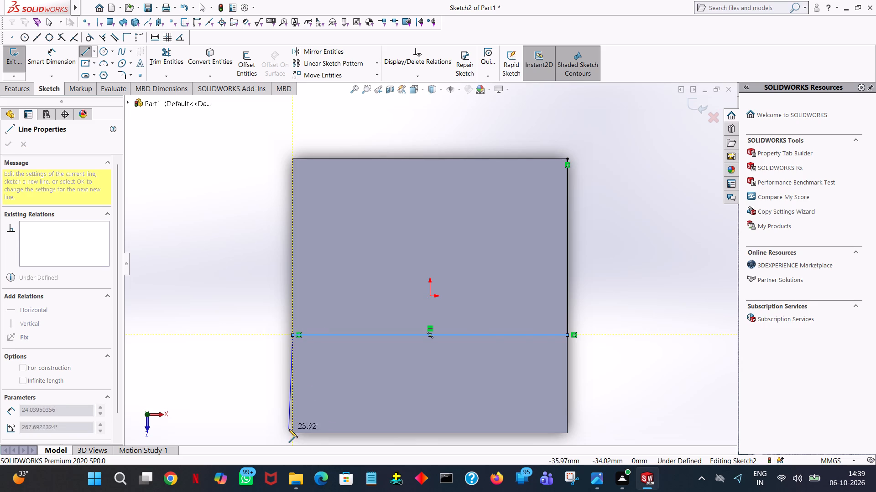
{"action": "left_click", "coordinate": [293, 433]}
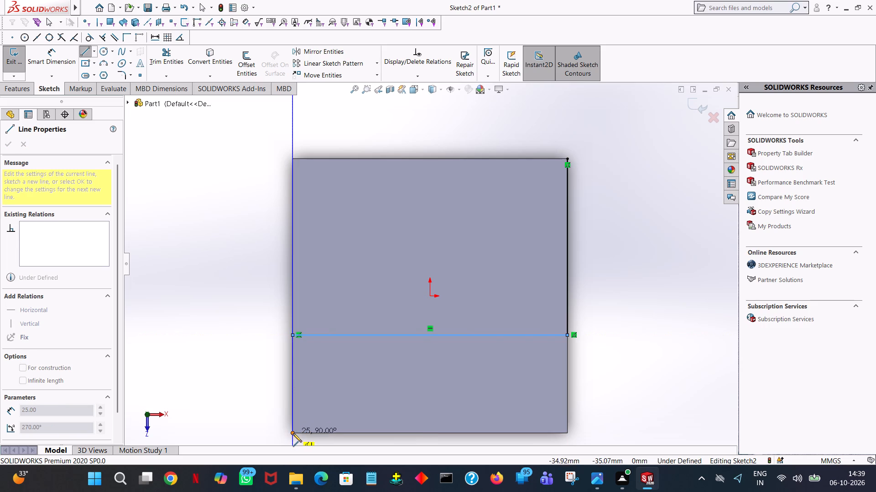
{"action": "left_click", "coordinate": [566, 433]}
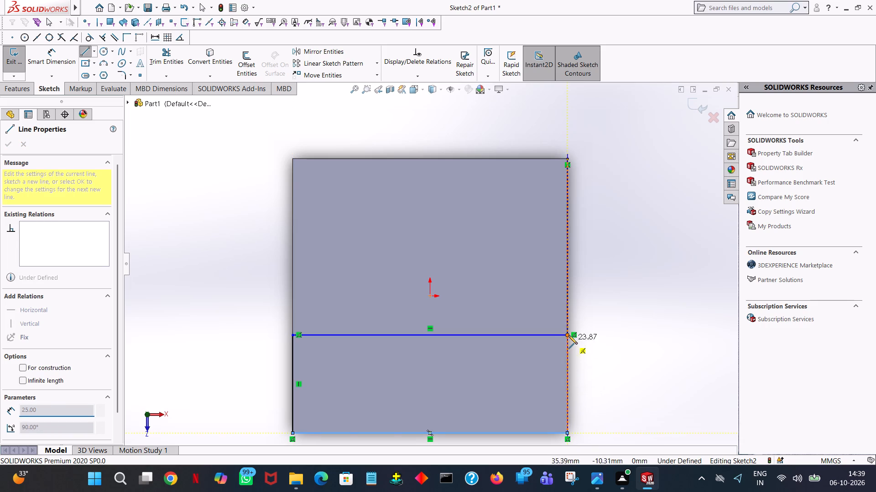
{"action": "left_click", "coordinate": [566, 335]}
{"action": "right_click", "coordinate": [566, 335]}
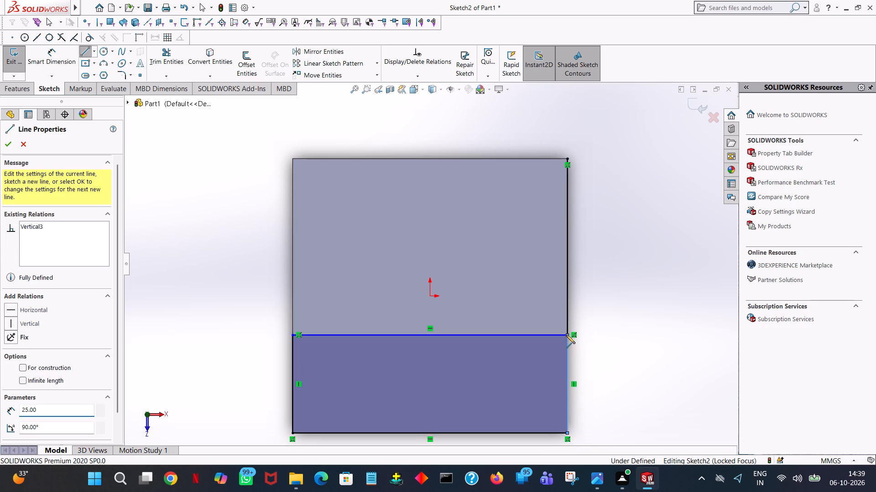
{"action": "left_click", "coordinate": [582, 341]}
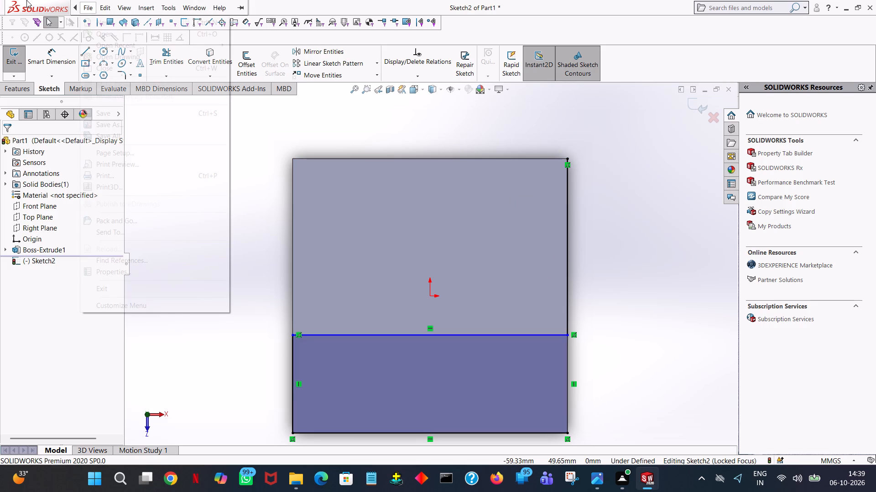
{"action": "left_click", "coordinate": [265, 130]}
Extrude the 70 mm by 25 mm front region as a blind boss with a depth of 40 mm, merged with the base.
{"action": "left_click", "coordinate": [33, 87]}
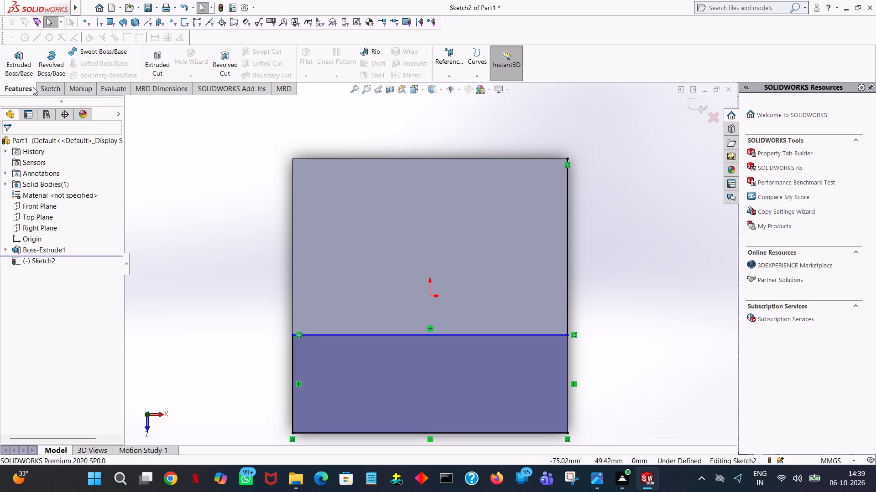
{"action": "left_click", "coordinate": [14, 71]}
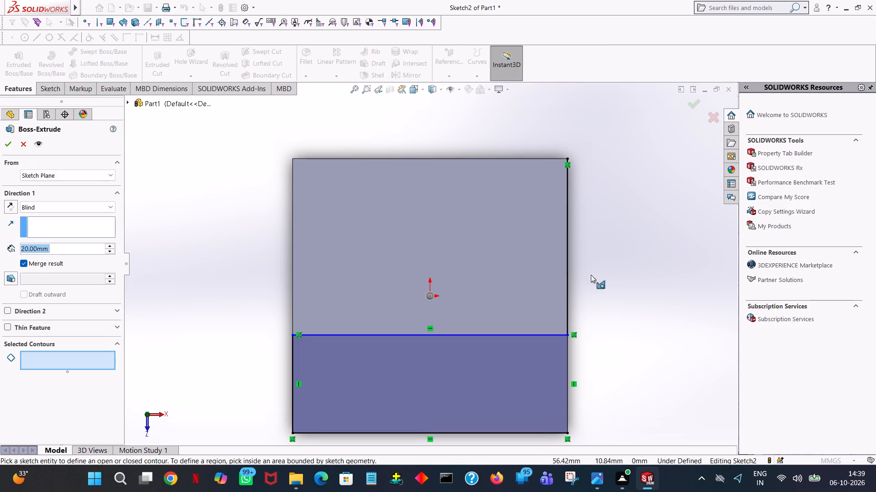
{"action": "left_click", "coordinate": [528, 358]}
{"action": "middle_click_drag", "start_coordinate": [588, 336], "coordinate": [535, 274]}
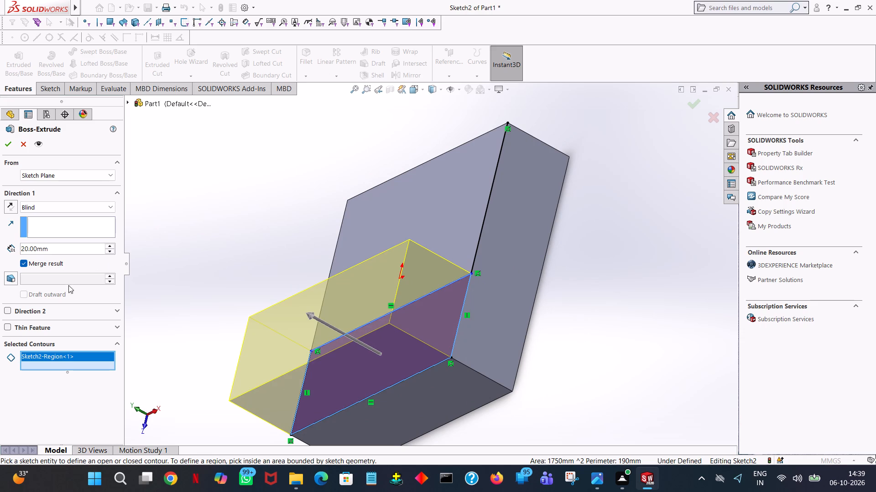
{"action": "double_click", "coordinate": [78, 247]}
{"action": "type", "text": "40"}
{"action": "key", "text": "Return"}
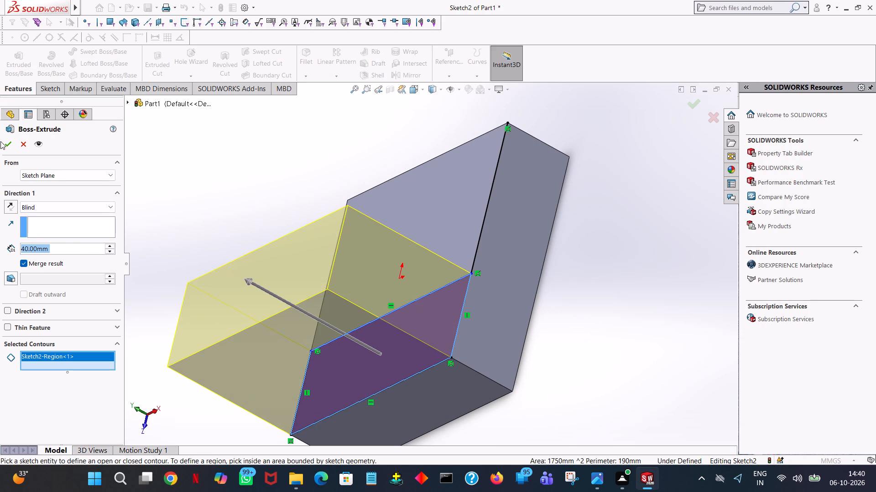
{"action": "left_click", "coordinate": [1, 141]}
{"action": "left_click", "coordinate": [2, 148]}
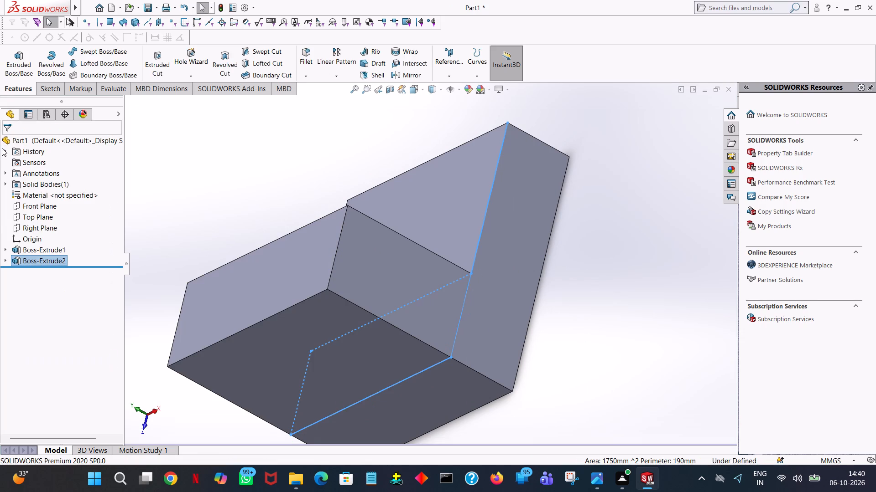
{"action": "left_click", "coordinate": [215, 153]}
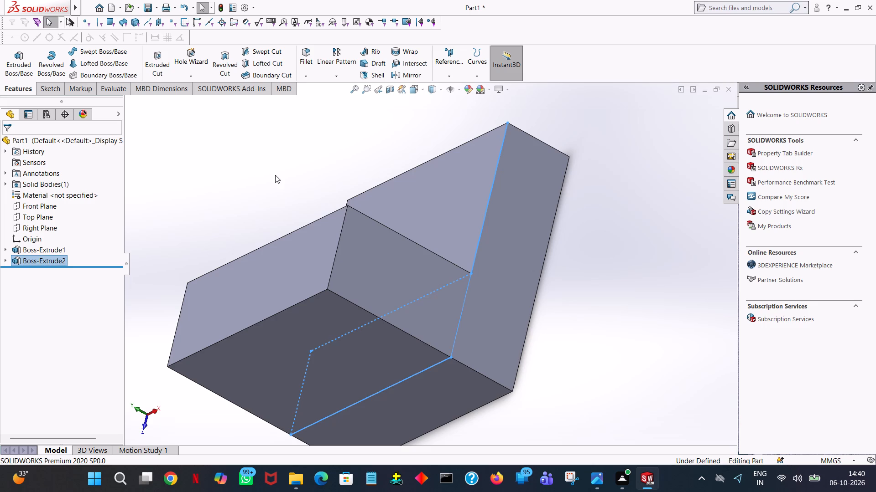
On the top face of the front upright, sketch a 70 mm square with lines through the base block's four corners.
{"action": "middle_click_drag", "start_coordinate": [276, 175], "coordinate": [325, 201]}
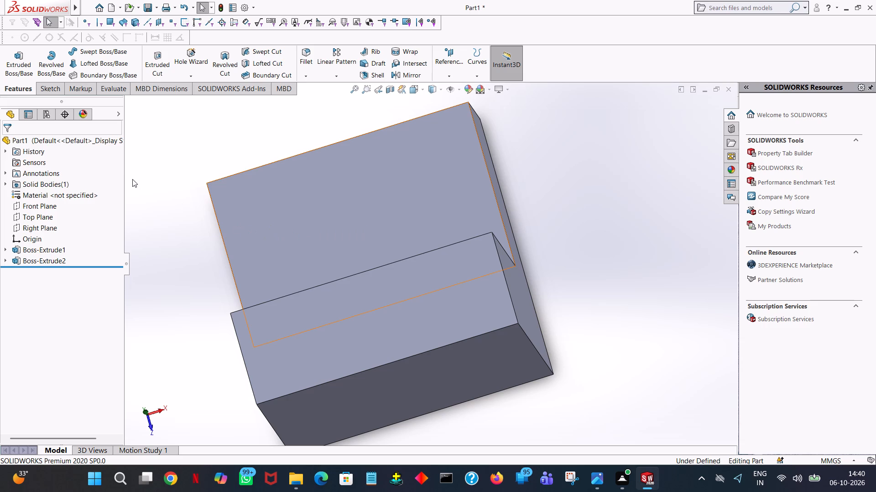
{"action": "left_click", "coordinate": [26, 67]}
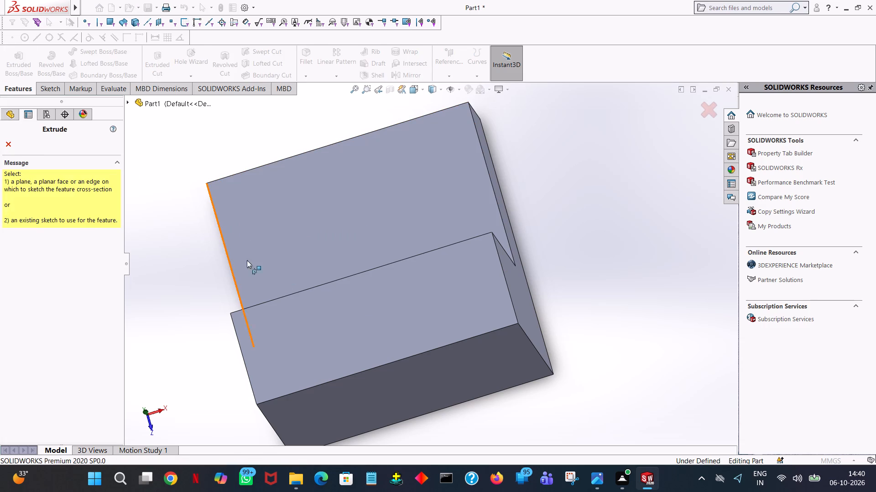
{"action": "left_click", "coordinate": [337, 288]}
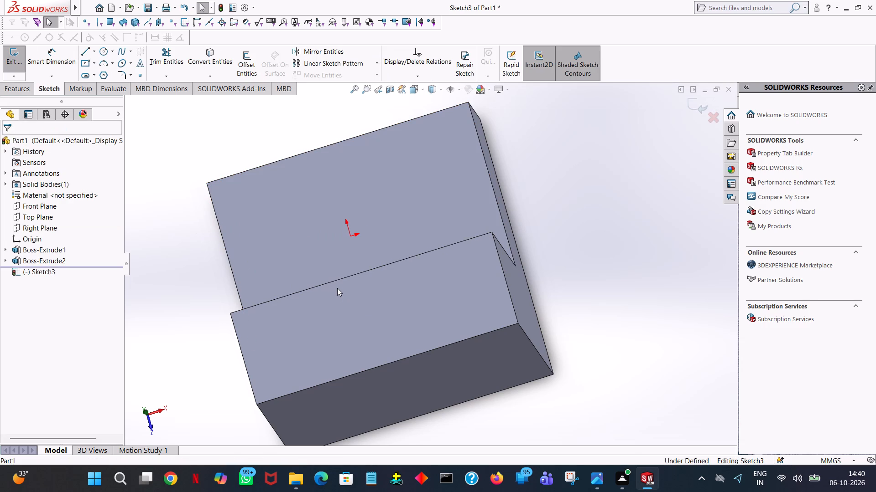
{"action": "key", "text": "space"}
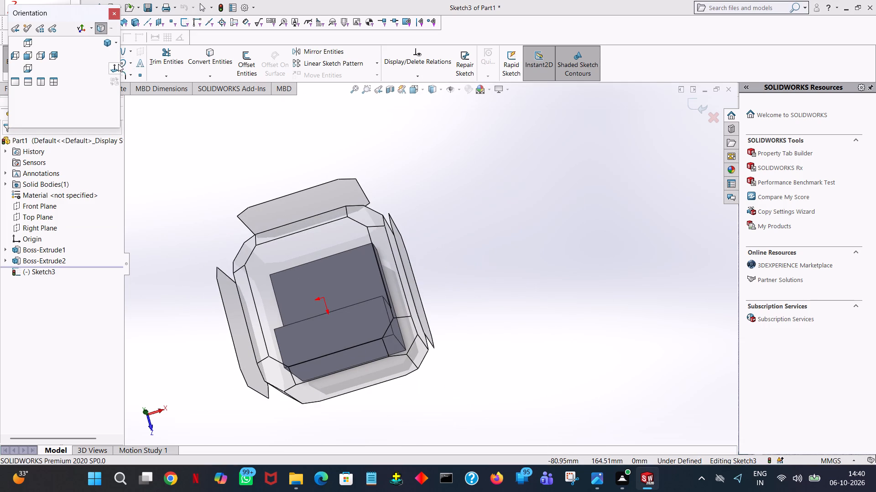
{"action": "left_click", "coordinate": [117, 65]}
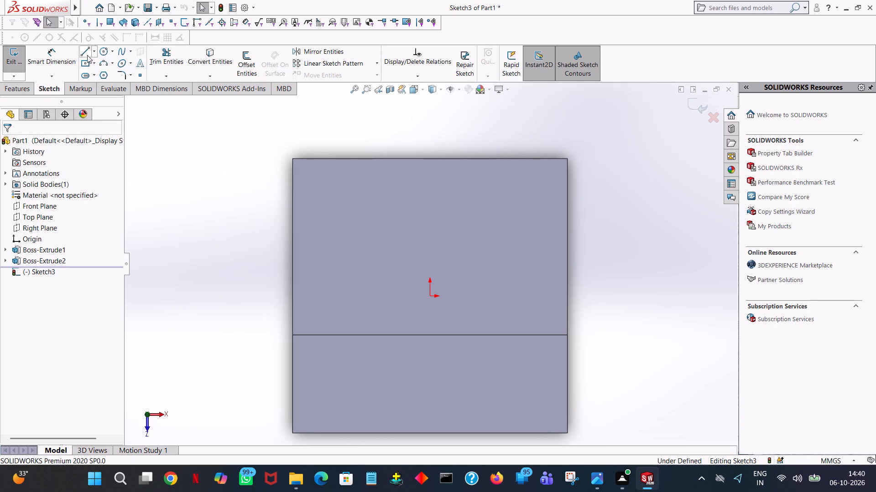
{"action": "left_click", "coordinate": [83, 54]}
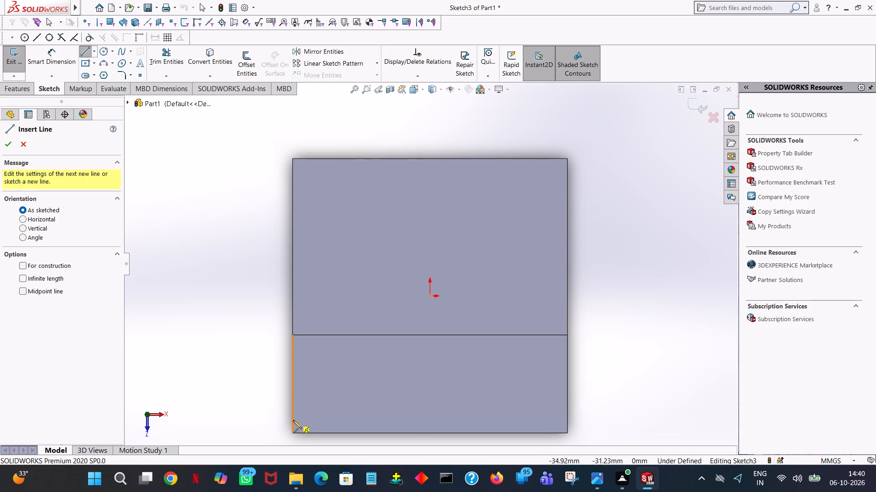
{"action": "left_click", "coordinate": [291, 434]}
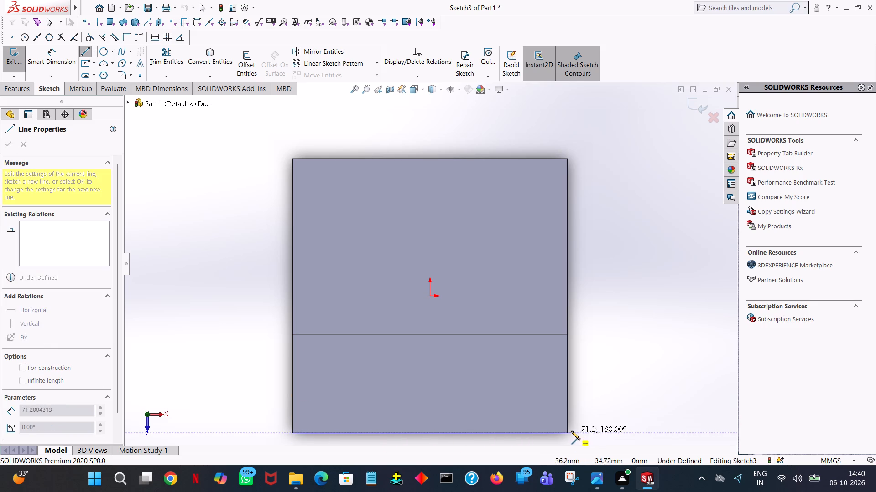
{"action": "left_click", "coordinate": [568, 434]}
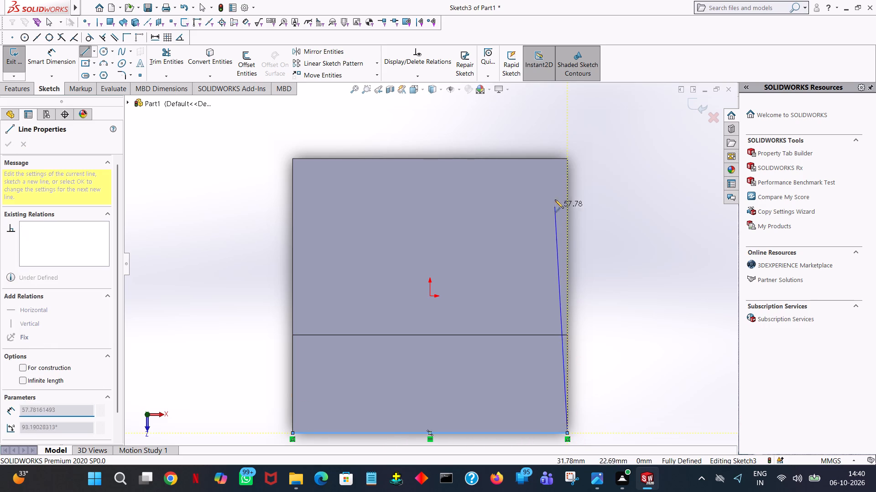
{"action": "left_click", "coordinate": [568, 159]}
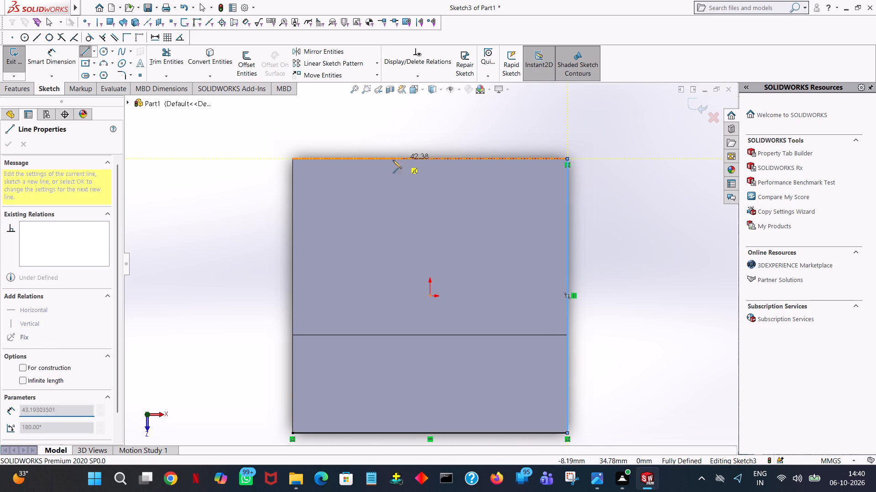
{"action": "left_click", "coordinate": [292, 159]}
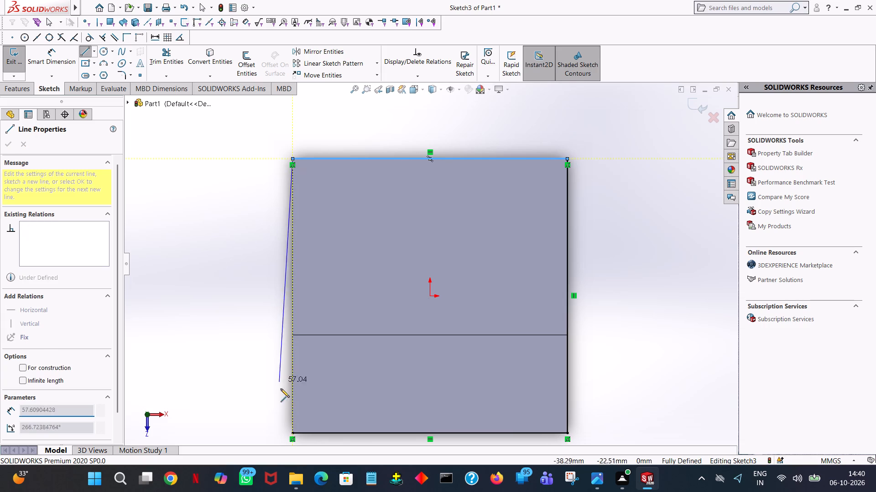
{"action": "left_click", "coordinate": [292, 434]}
{"action": "right_click", "coordinate": [292, 434]}
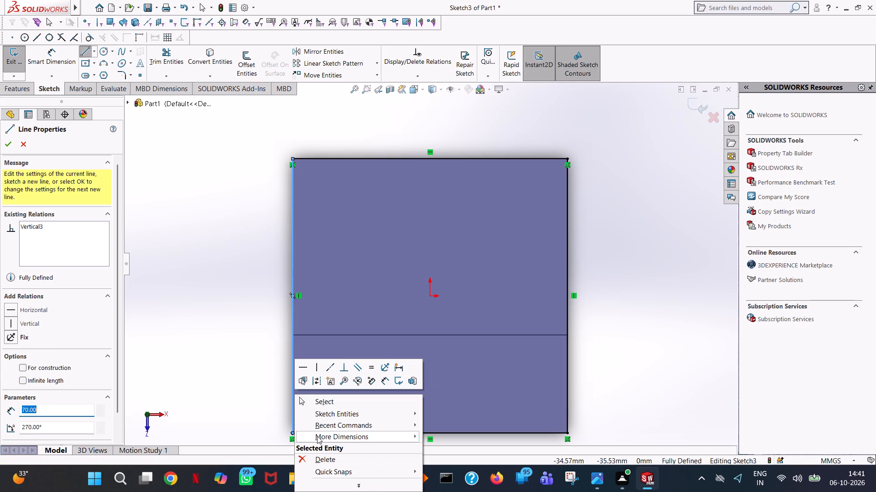
{"action": "left_click", "coordinate": [320, 399]}
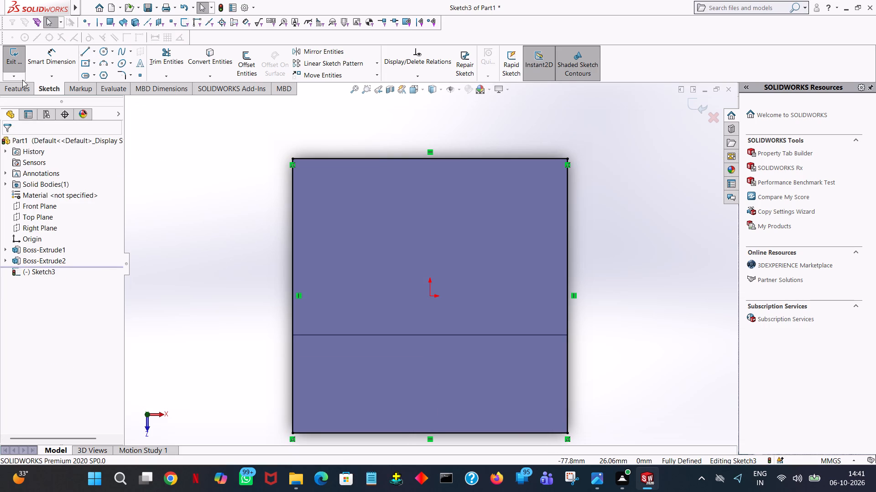
Extrude the 70 mm square sketch on the front upright as a blind boss 20 mm deep, merged with the body.
{"action": "left_click", "coordinate": [15, 86]}
{"action": "left_click", "coordinate": [21, 70]}
{"action": "middle_click_drag", "start_coordinate": [516, 256], "coordinate": [590, 211]}
{"action": "middle_click_drag", "start_coordinate": [546, 217], "coordinate": [506, 178]}
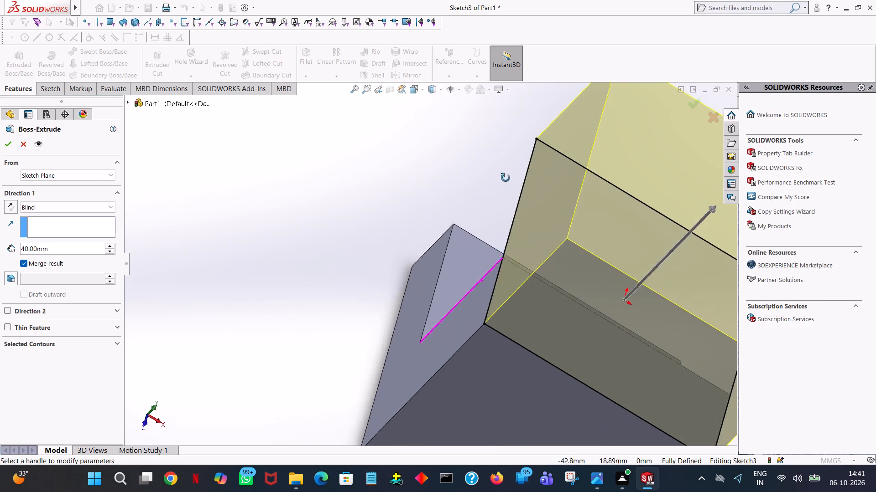
{"action": "middle_click_drag", "start_coordinate": [506, 178], "coordinate": [538, 248]}
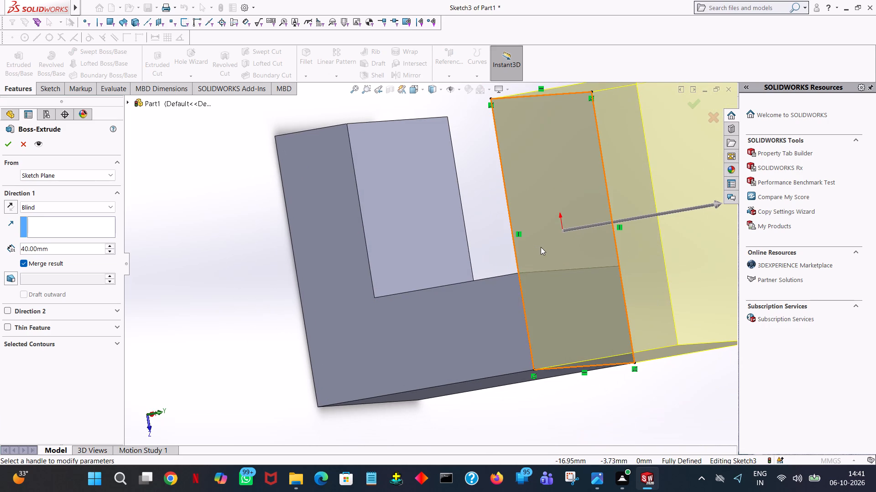
{"action": "double_click", "coordinate": [84, 250]}
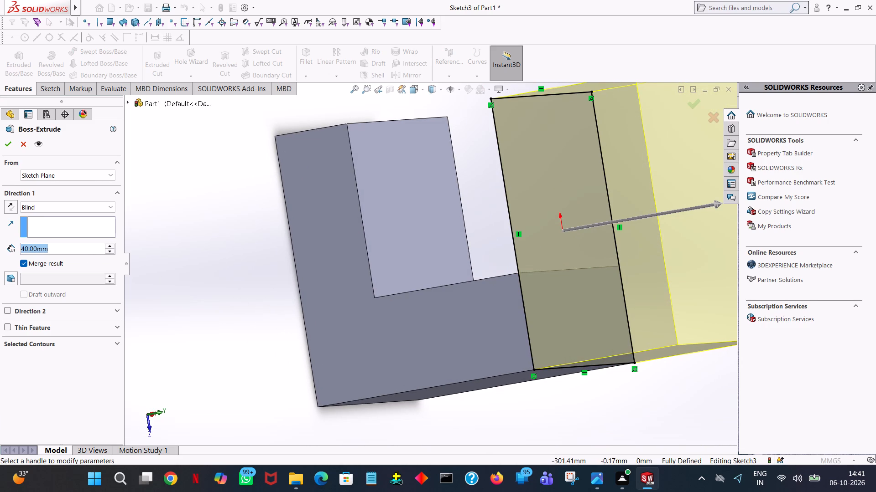
{"action": "type", "text": "20"}
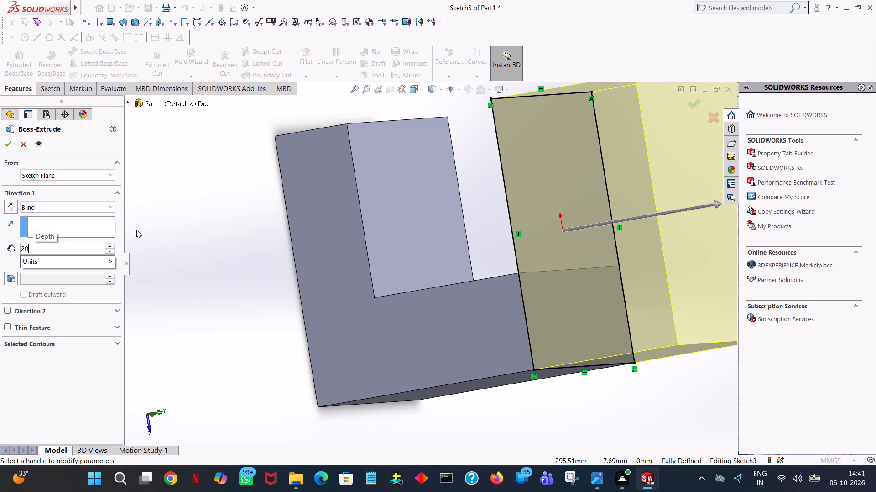
{"action": "left_click", "coordinate": [150, 227]}
{"action": "left_click", "coordinate": [7, 143]}
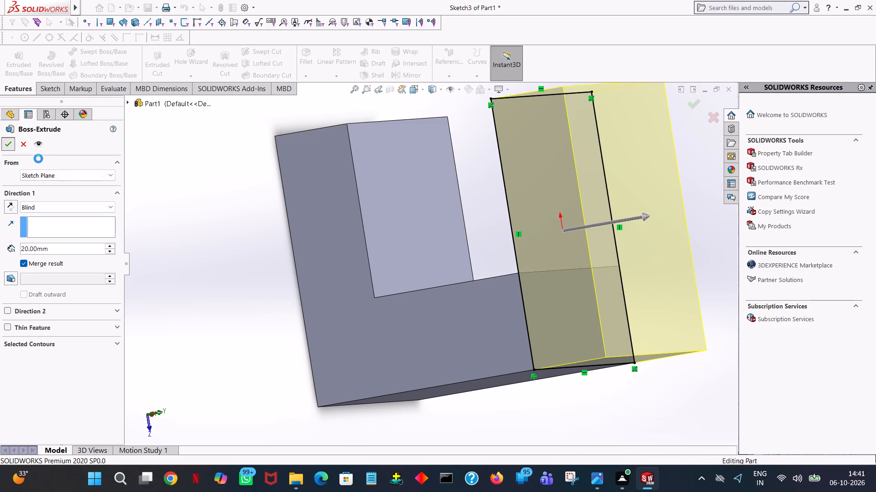
{"action": "left_click", "coordinate": [683, 409]}
Start a boss sketch on the upper block's top face and draw a 20 mm line along the positive-X edge from its rear corner.
{"action": "middle_click_drag", "start_coordinate": [687, 391], "coordinate": [621, 222]}
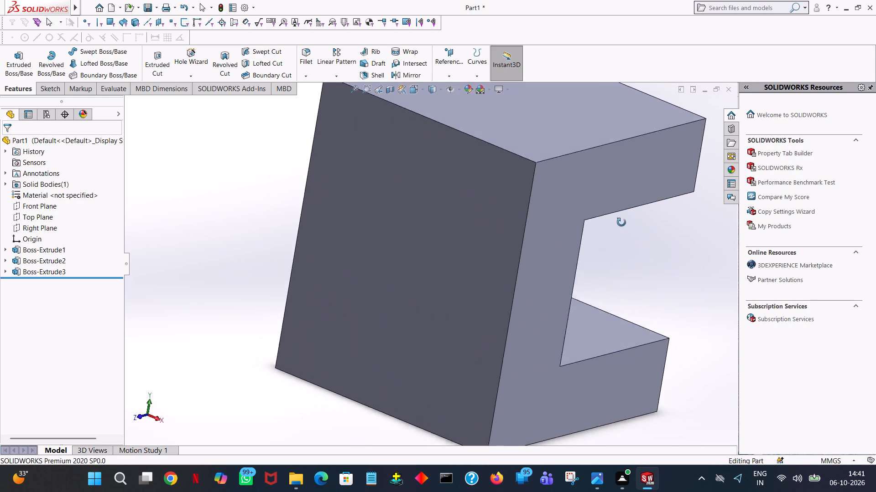
{"action": "middle_click_drag", "start_coordinate": [621, 222], "coordinate": [633, 195]}
{"action": "middle_click_drag", "start_coordinate": [612, 202], "coordinate": [579, 251]}
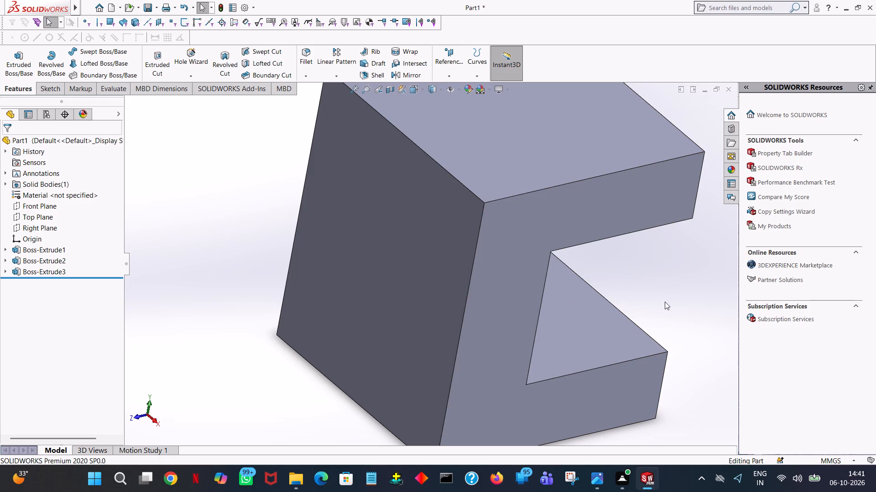
{"action": "middle_click_drag", "start_coordinate": [665, 302], "coordinate": [623, 328]}
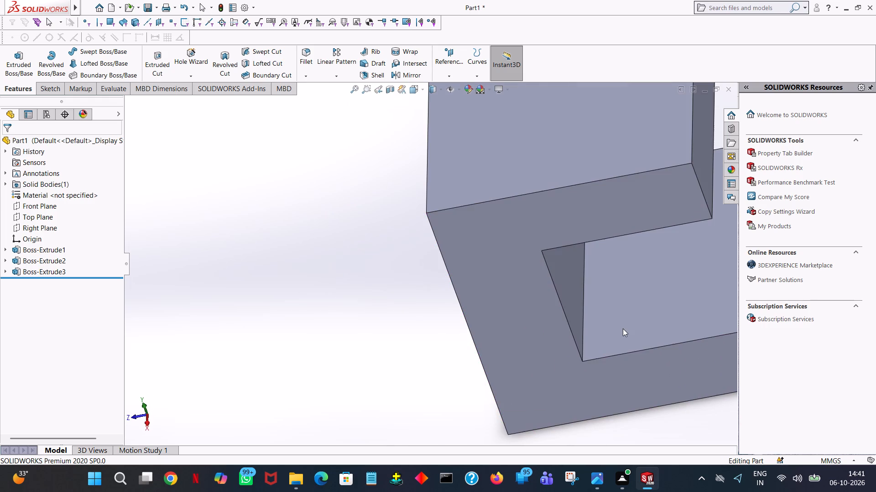
{"action": "scroll", "coordinate": [623, 328], "scroll_direction": "down", "scroll_amount": 3, "text": "ctrl"}
{"action": "scroll", "coordinate": [623, 328], "scroll_direction": "up", "scroll_amount": 8, "text": "ctrl"}
{"action": "middle_click_drag", "start_coordinate": [621, 154], "coordinate": [599, 131]}
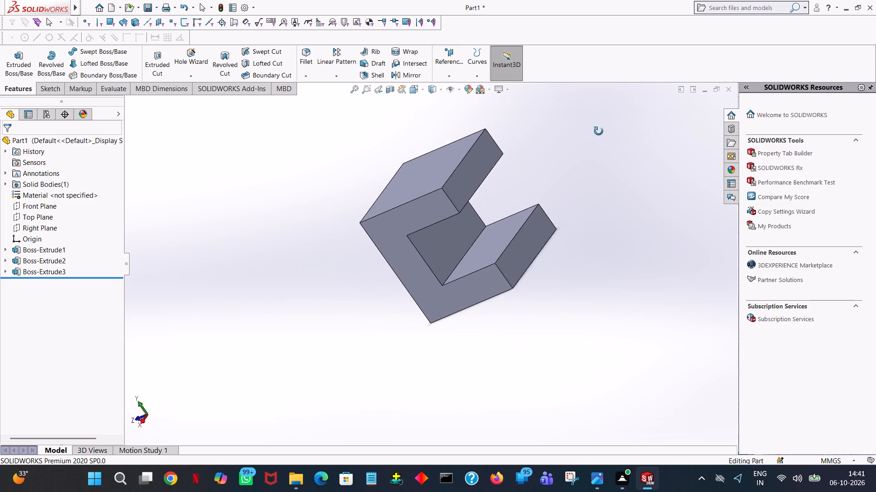
{"action": "middle_click_drag", "start_coordinate": [599, 131], "coordinate": [601, 133]}
{"action": "left_click", "coordinate": [21, 57]}
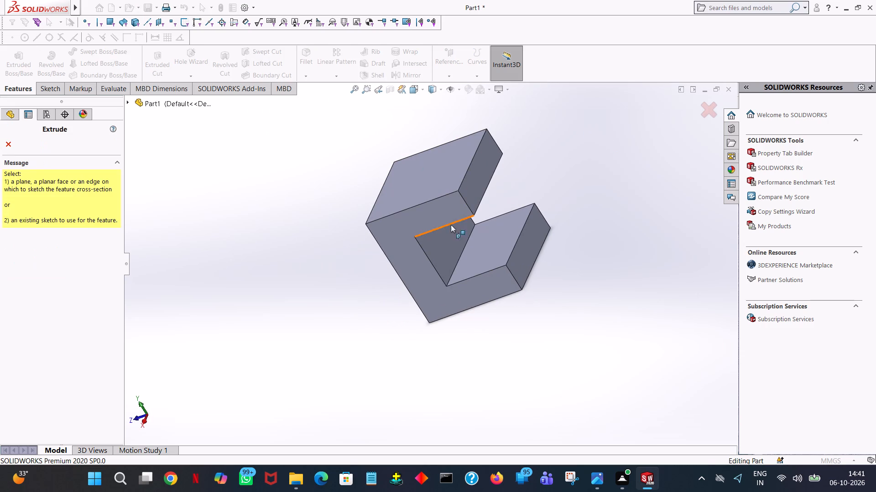
{"action": "left_click", "coordinate": [430, 172]}
{"action": "middle_click_drag", "start_coordinate": [604, 225], "coordinate": [604, 225]}
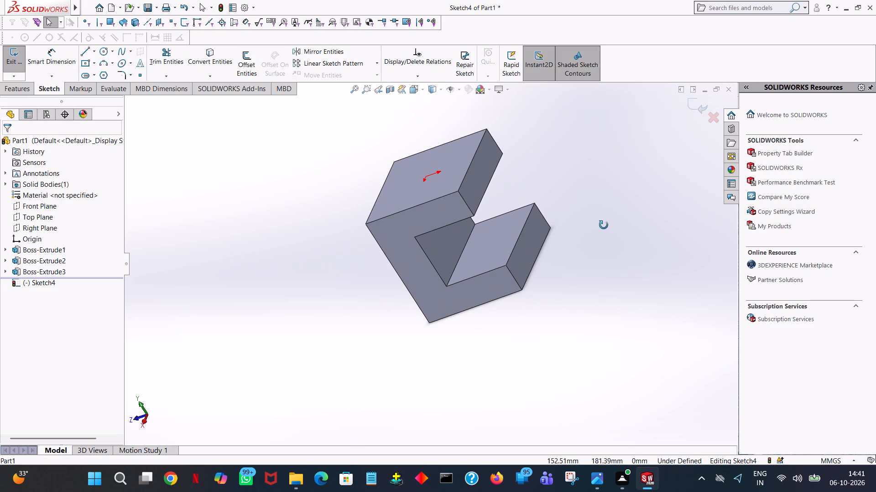
{"action": "middle_click_drag", "start_coordinate": [604, 225], "coordinate": [647, 251]}
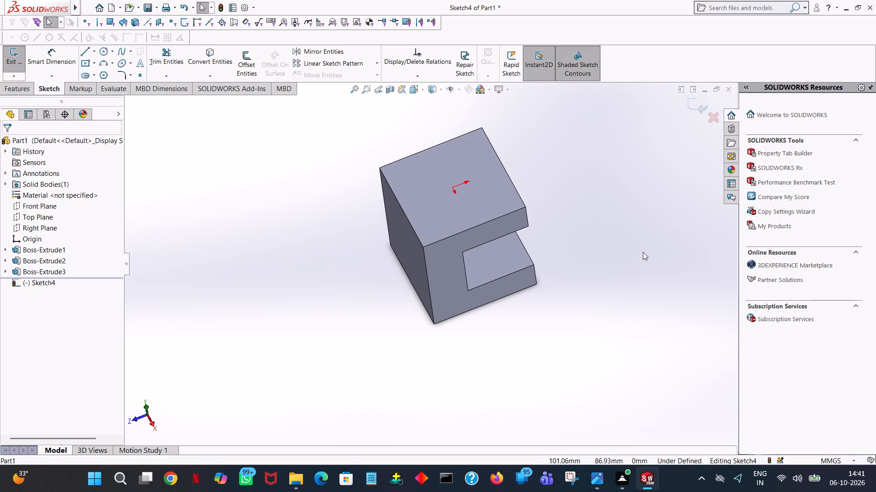
{"action": "key", "text": "space"}
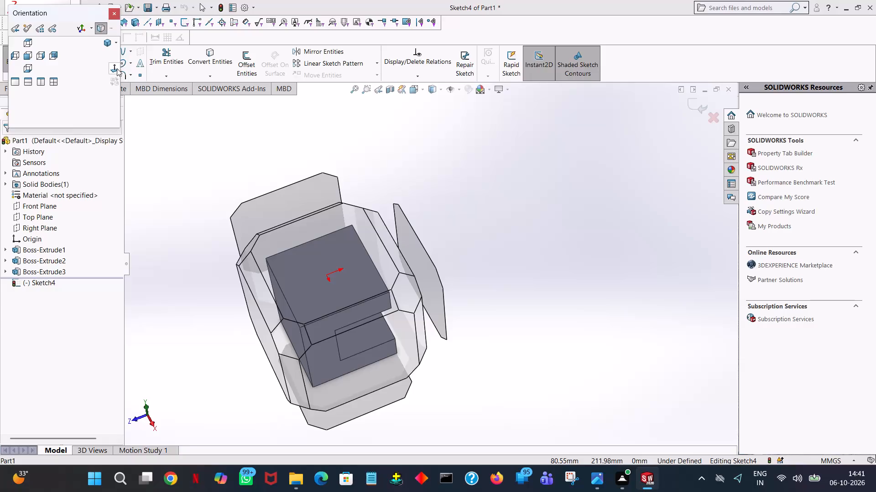
{"action": "left_click", "coordinate": [116, 68]}
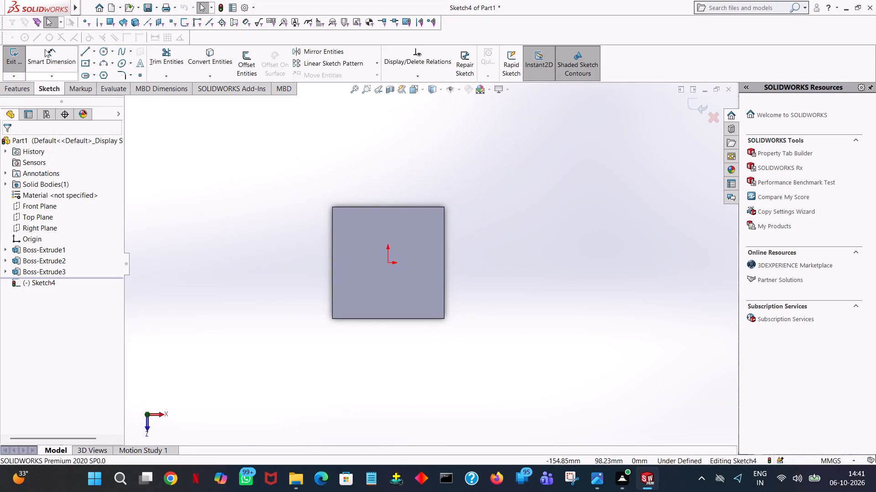
{"action": "left_click", "coordinate": [82, 51]}
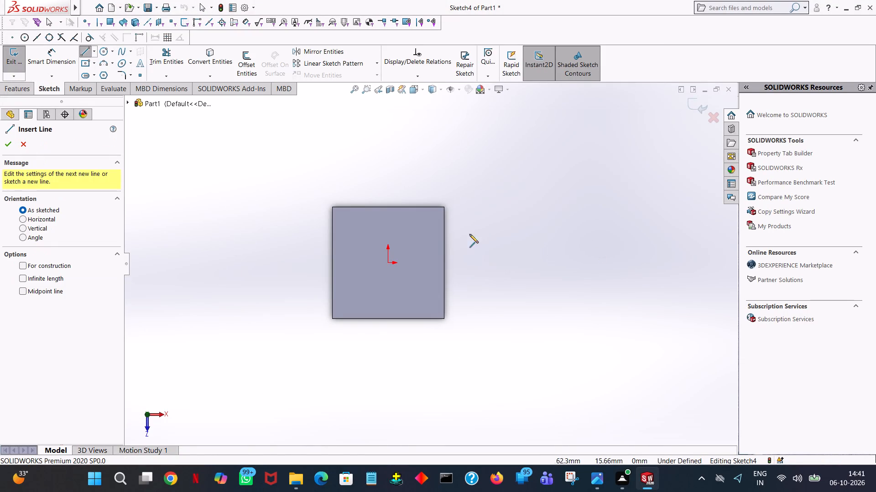
{"action": "left_click", "coordinate": [445, 206]}
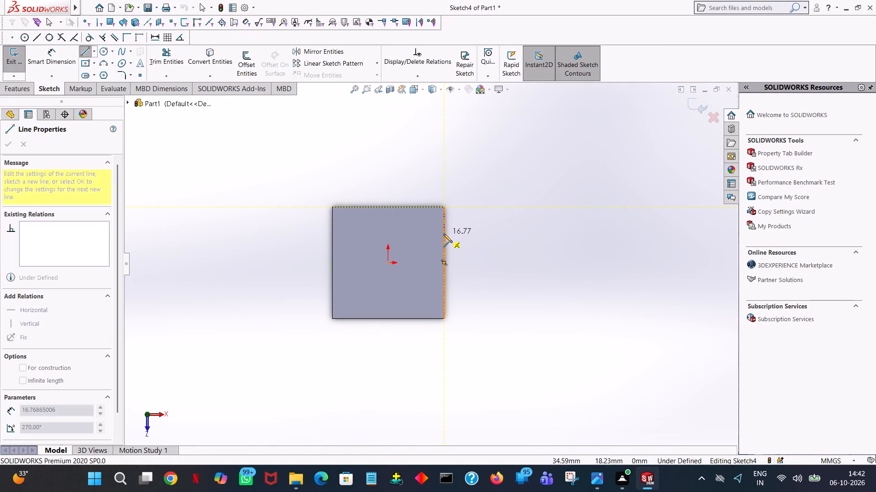
{"action": "left_click", "coordinate": [443, 234]}
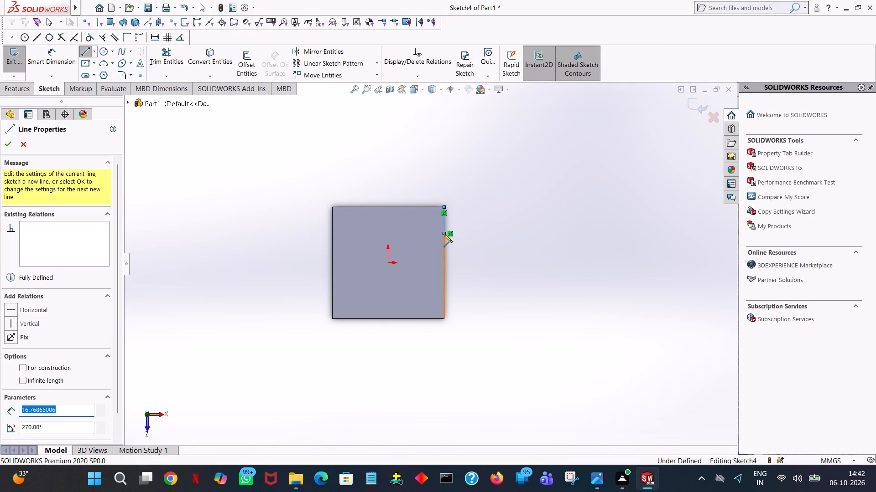
{"action": "type", "text": "20"}
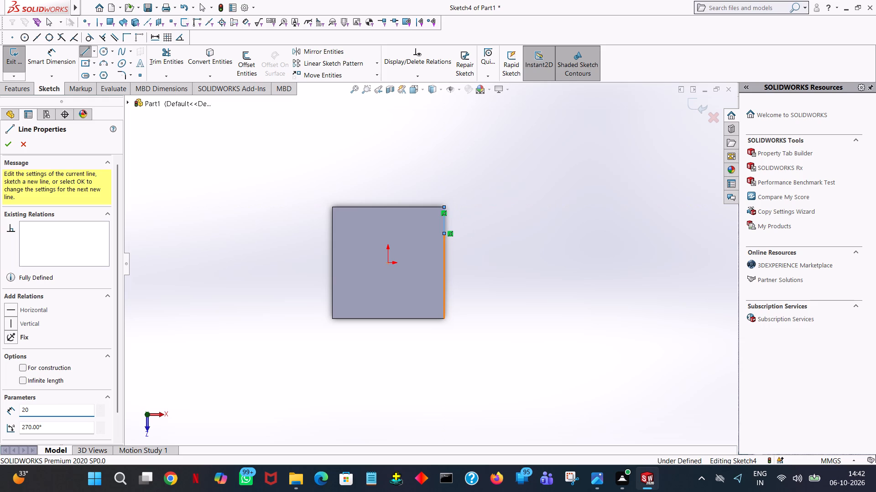
{"action": "key", "text": "Return"}
Continue from the 20 mm line's end into a closed 70 mm by 20 mm rectangle along the top face's rear edge.
{"action": "left_click", "coordinate": [332, 238]}
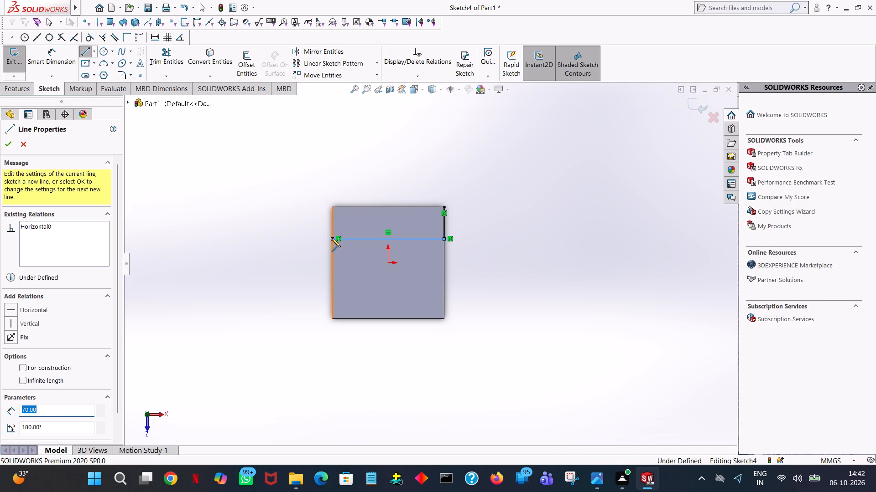
{"action": "left_click", "coordinate": [332, 208]}
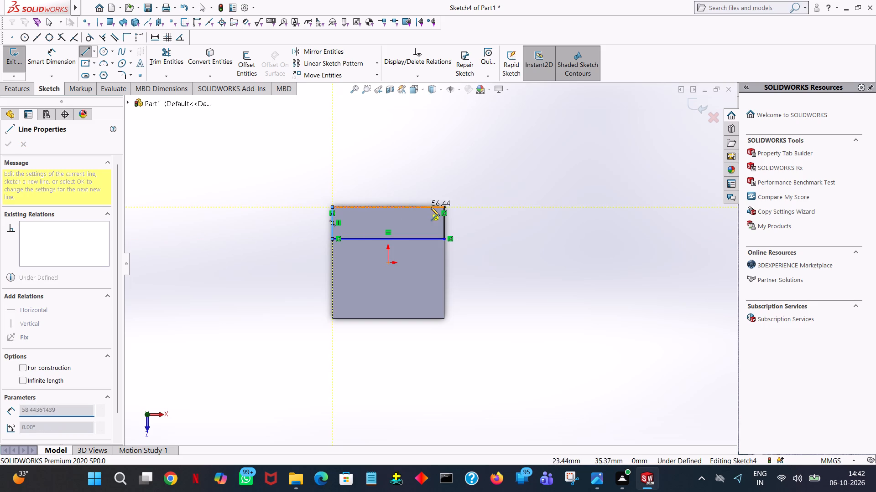
{"action": "left_click", "coordinate": [443, 208]}
{"action": "right_click", "coordinate": [443, 208]}
{"action": "left_click", "coordinate": [475, 214]}
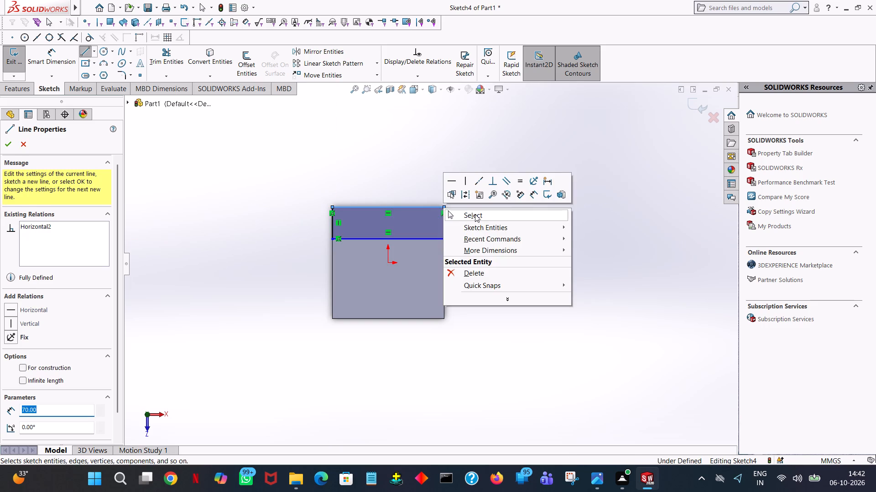
Extrude the 70 mm by 20 mm rear rectangle as a blind boss with depth 120-80 (40 mm), merged with the body.
{"action": "left_click", "coordinate": [23, 89]}
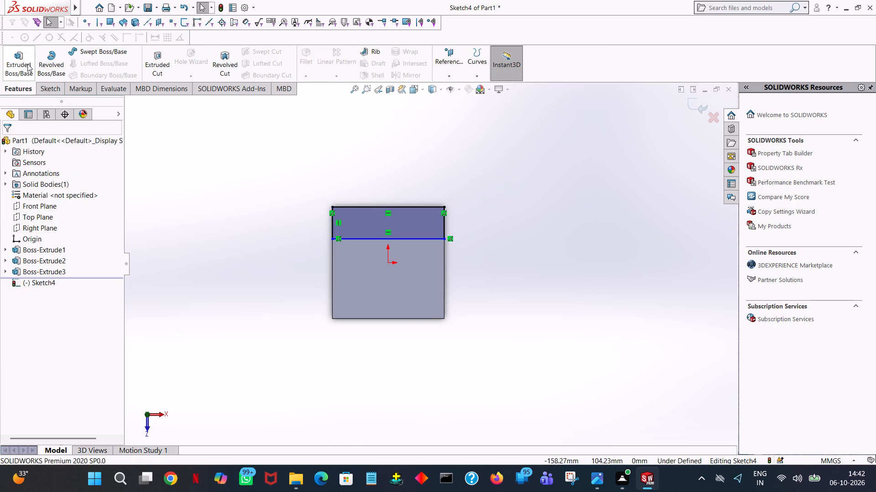
{"action": "left_click", "coordinate": [10, 58]}
{"action": "middle_click_drag", "start_coordinate": [574, 341], "coordinate": [565, 304]}
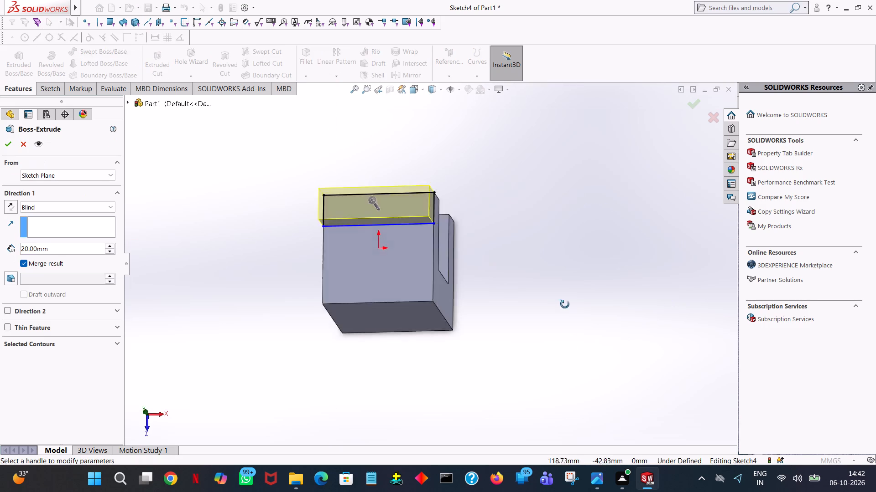
{"action": "middle_click_drag", "start_coordinate": [565, 304], "coordinate": [561, 191]}
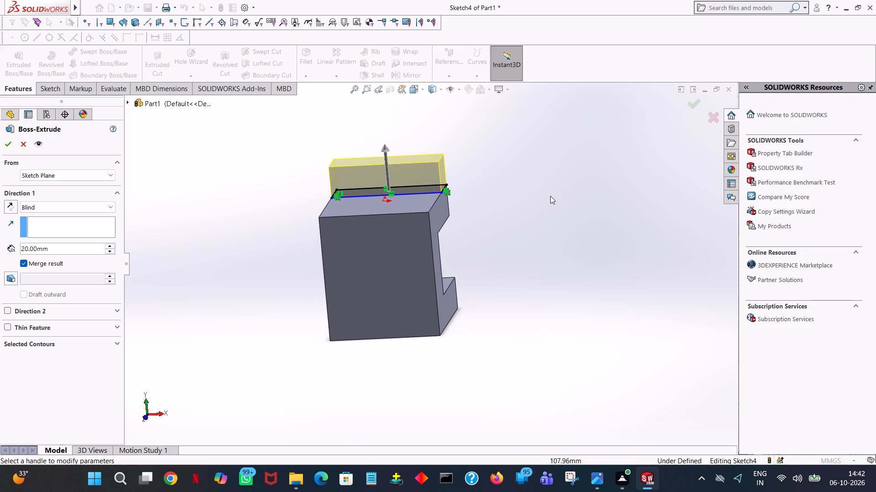
{"action": "type", "text": "120-"}
{"action": "double_click", "coordinate": [61, 248]}
{"action": "type", "text": "120"}
{"action": "key", "text": "minus"}
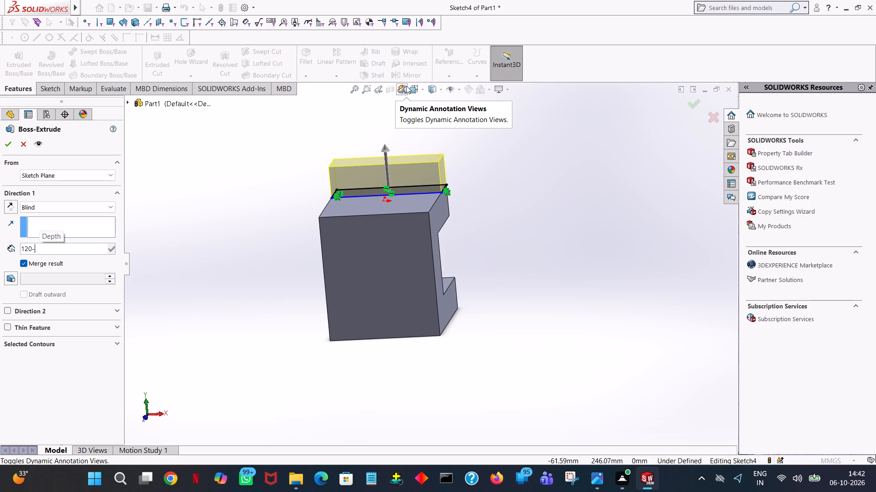
{"action": "type", "text": "80"}
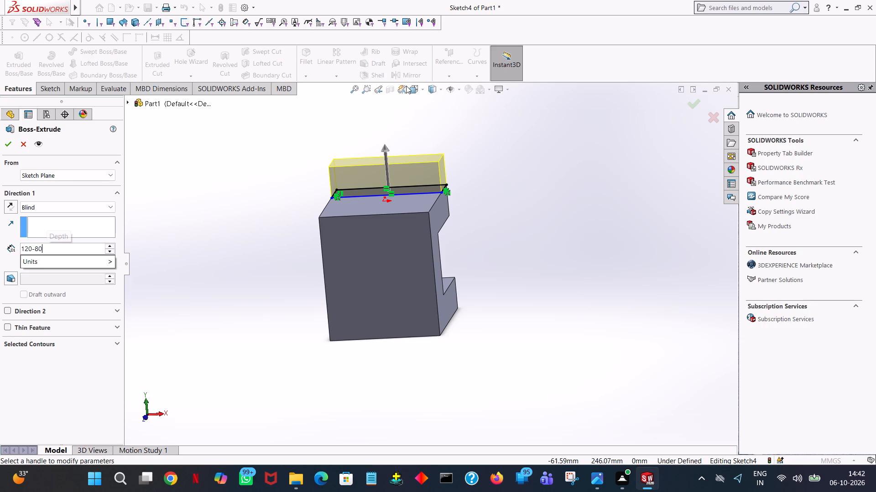
{"action": "key", "text": "Return"}
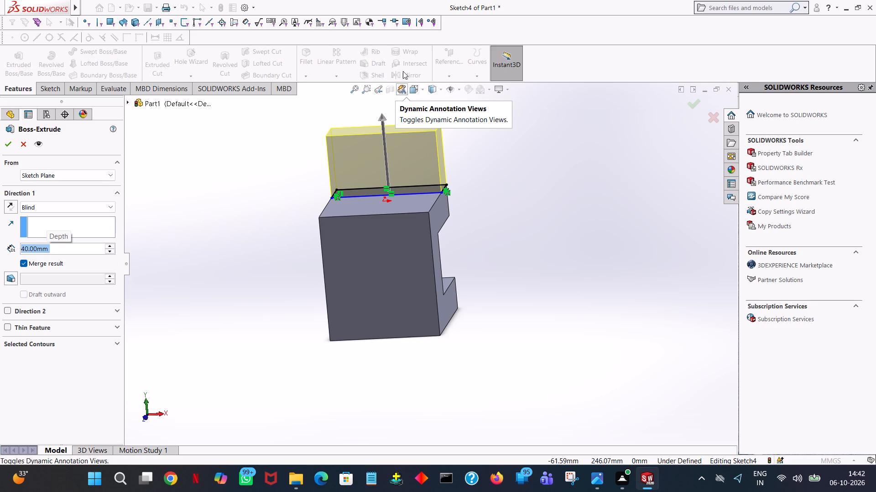
{"action": "left_click", "coordinate": [8, 147]}
{"action": "left_click", "coordinate": [191, 142]}
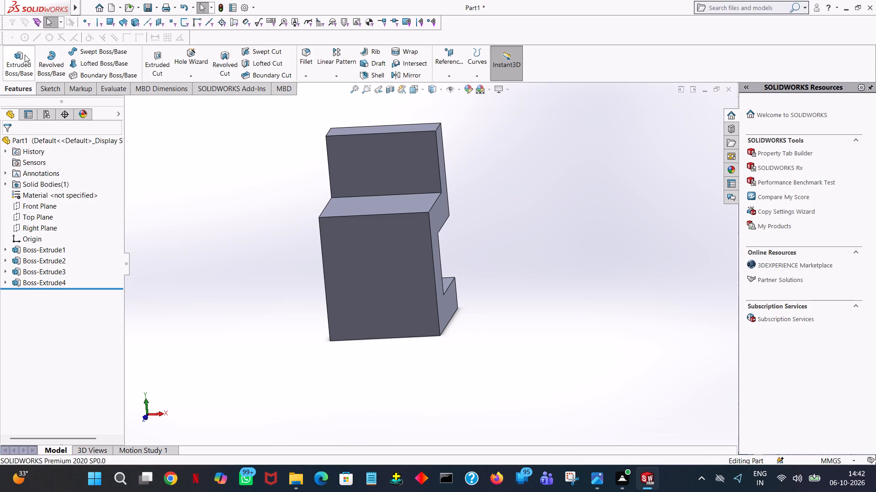
Start a boss sketch on the rear plate's front face and draw a 35 mm radius circle centred on the top edge's midpoint.
{"action": "left_click", "coordinate": [6, 62]}
{"action": "left_click", "coordinate": [349, 159]}
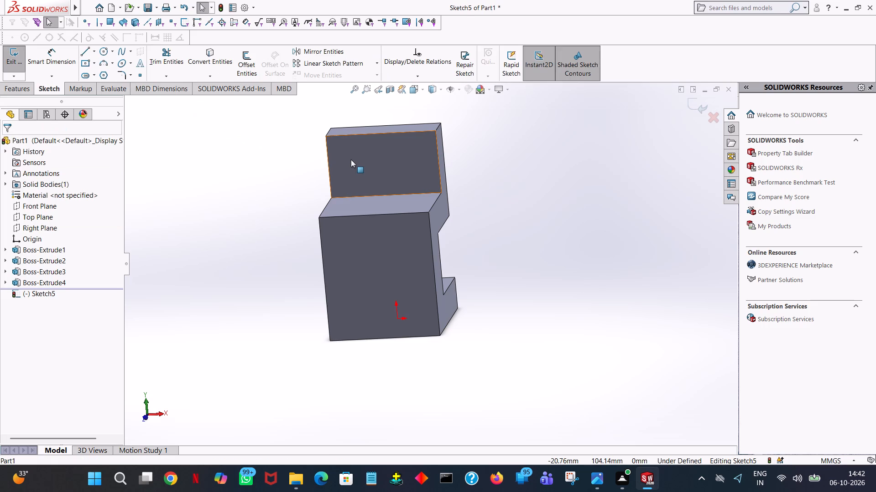
{"action": "key", "text": "space"}
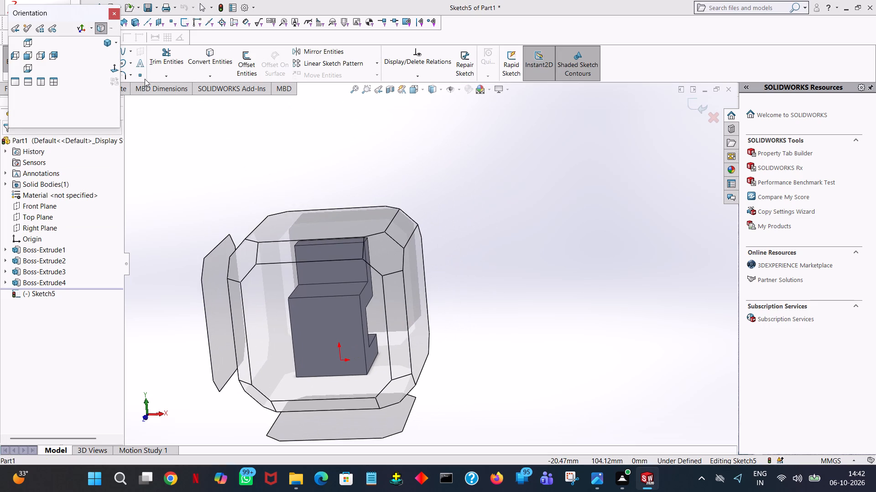
{"action": "left_click", "coordinate": [109, 68]}
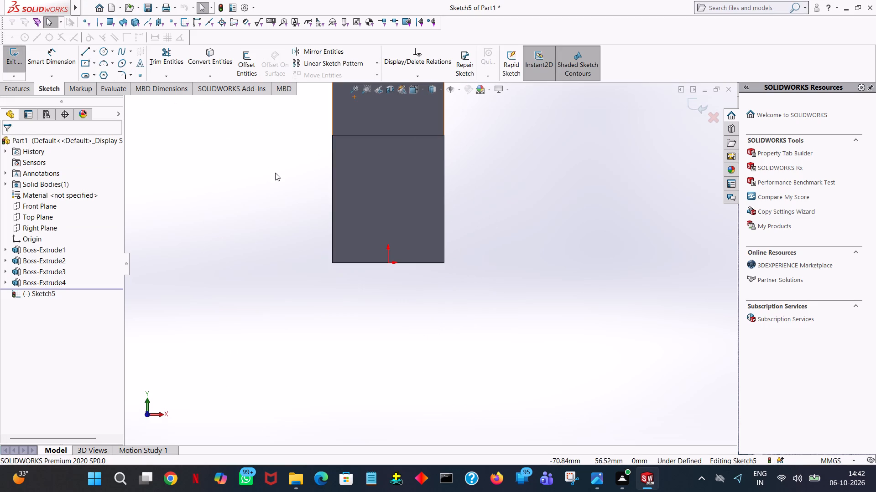
{"action": "middle_click_drag", "start_coordinate": [270, 217], "coordinate": [265, 298], "text": "ctrl"}
{"action": "middle_click", "coordinate": [262, 358], "text": "ctrl"}
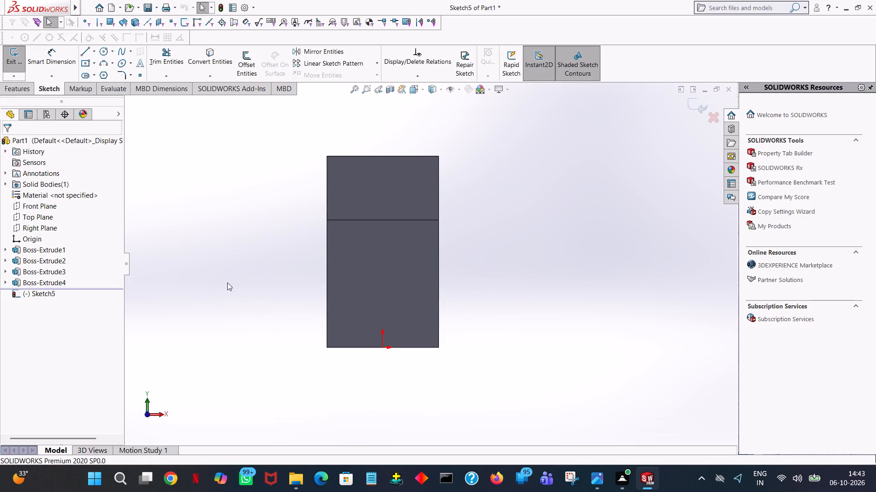
{"action": "middle_click_drag", "start_coordinate": [228, 259], "coordinate": [237, 266]}
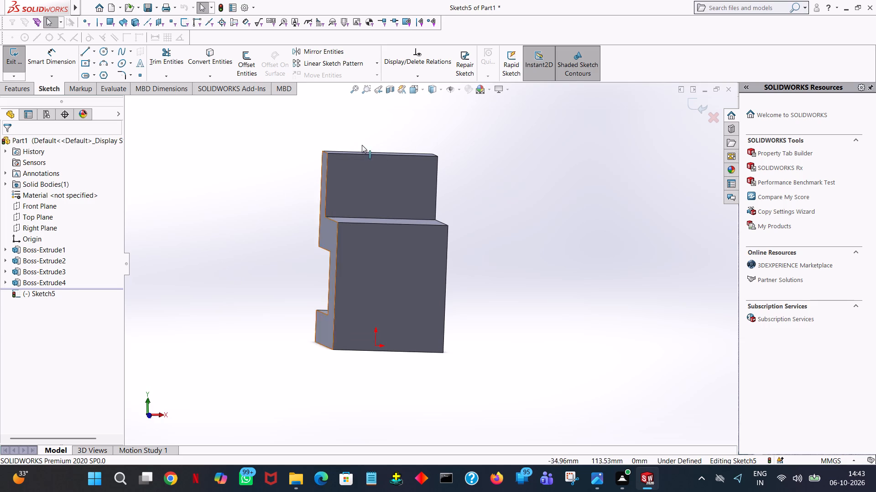
{"action": "left_click", "coordinate": [420, 90]}
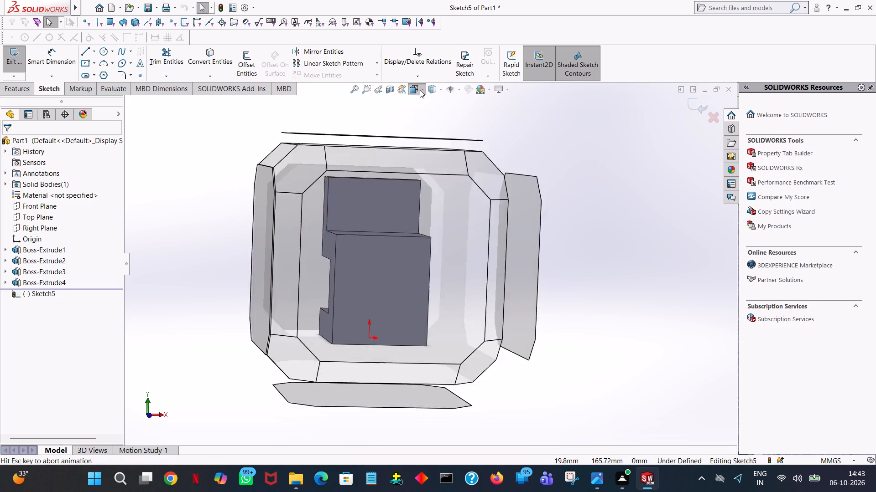
{"action": "left_click", "coordinate": [464, 138]}
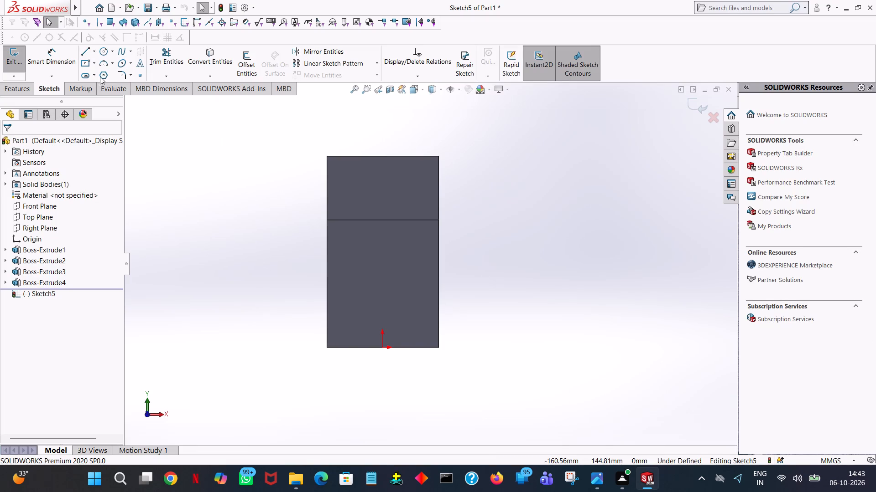
{"action": "left_click", "coordinate": [104, 54]}
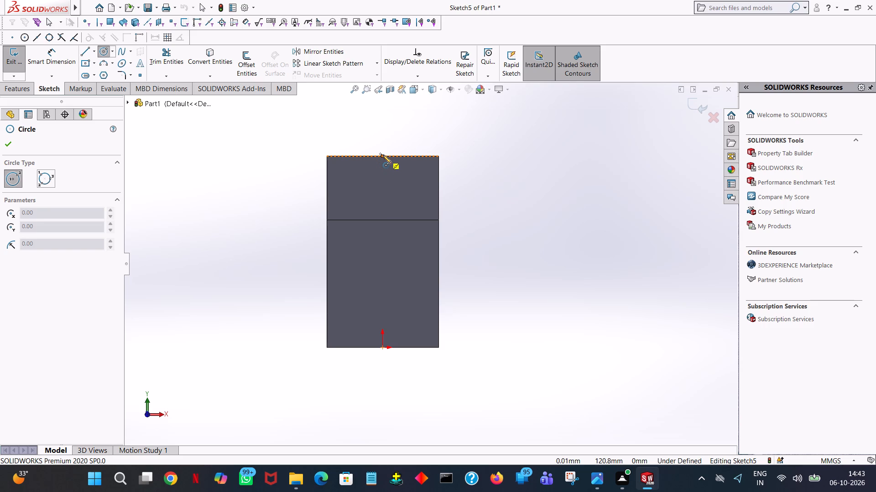
{"action": "left_click", "coordinate": [383, 155]}
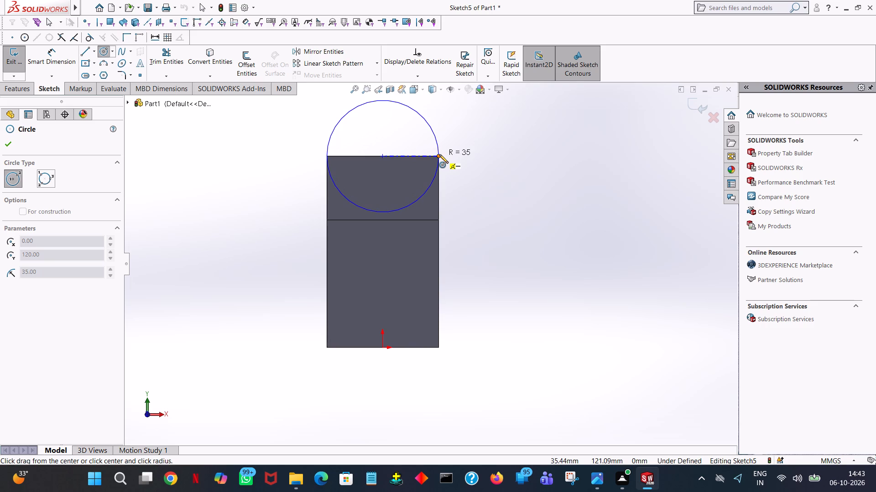
{"action": "left_click", "coordinate": [439, 154]}
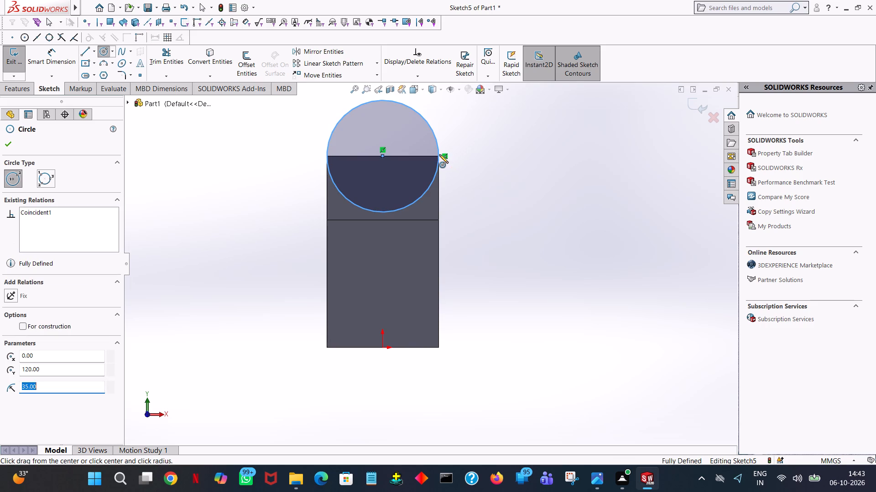
{"action": "right_click", "coordinate": [439, 154]}
{"action": "left_click", "coordinate": [454, 160]}
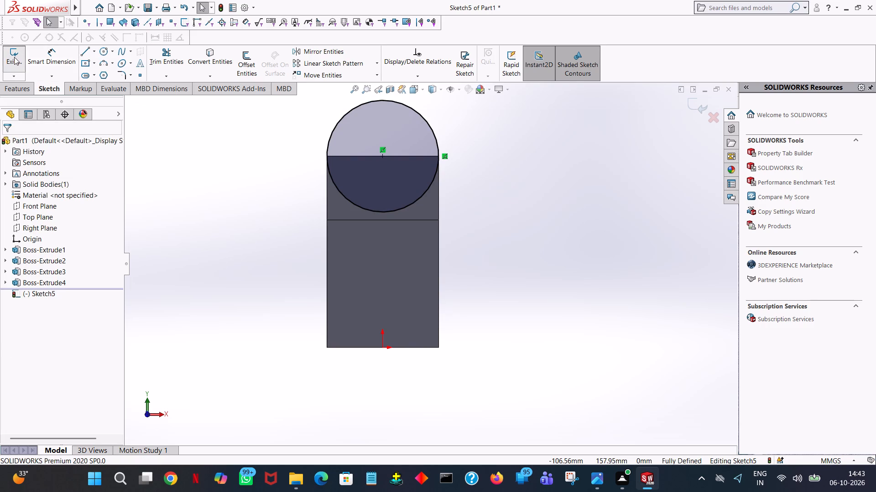
Draw a 70 mm horizontal line across the circle along the plate's top edge and trim away the lower arc, leaving a half disc.
{"action": "left_click", "coordinate": [177, 60]}
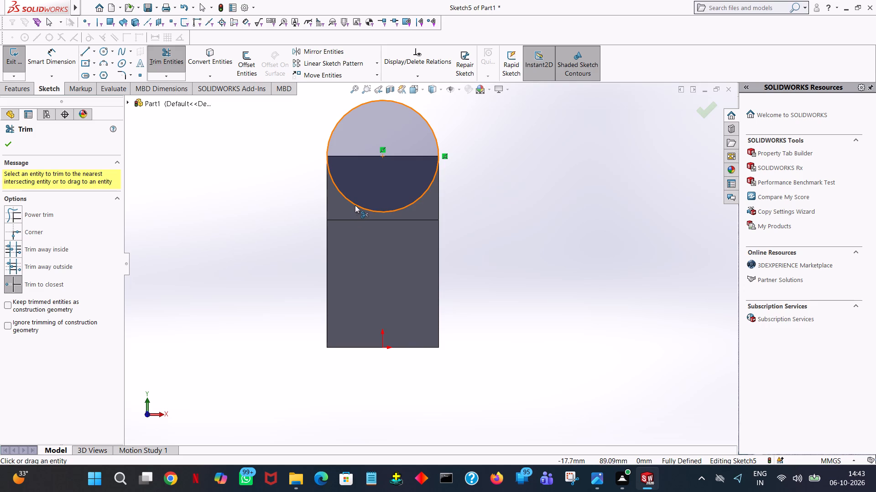
{"action": "left_click", "coordinate": [84, 54]}
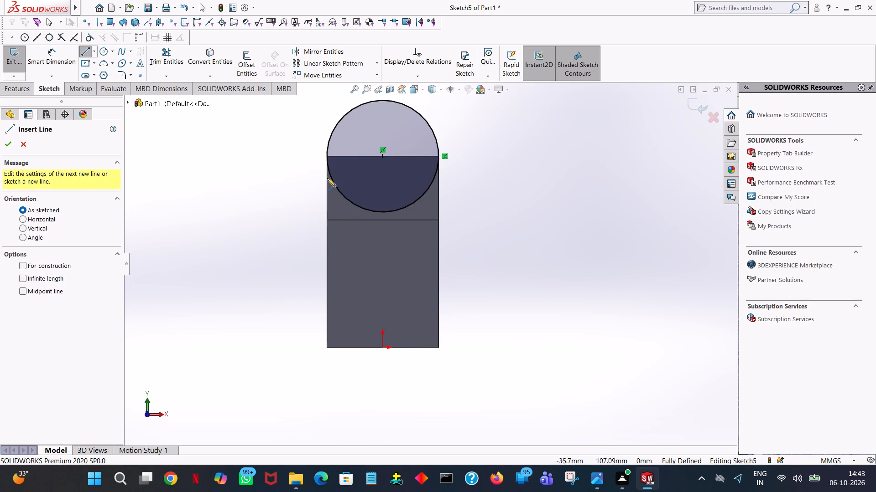
{"action": "left_click", "coordinate": [327, 154]}
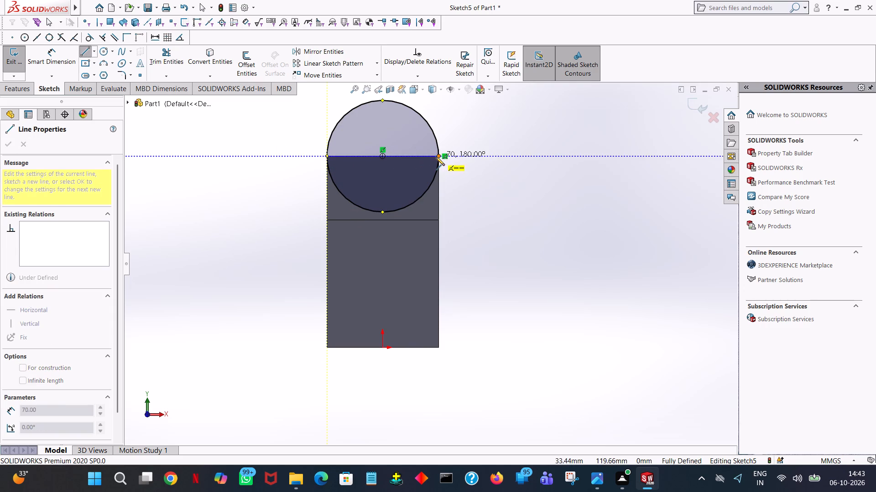
{"action": "left_click", "coordinate": [438, 157]}
{"action": "right_click", "coordinate": [438, 157]}
{"action": "left_click", "coordinate": [468, 169]}
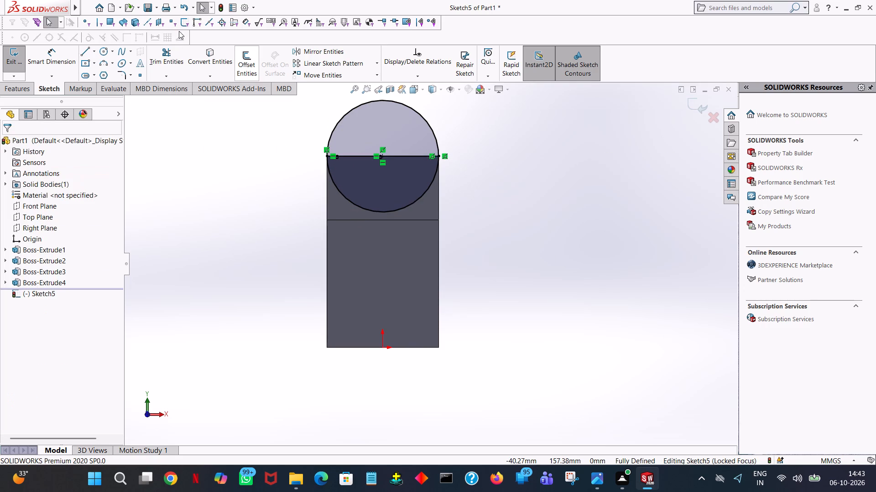
{"action": "left_click", "coordinate": [181, 65]}
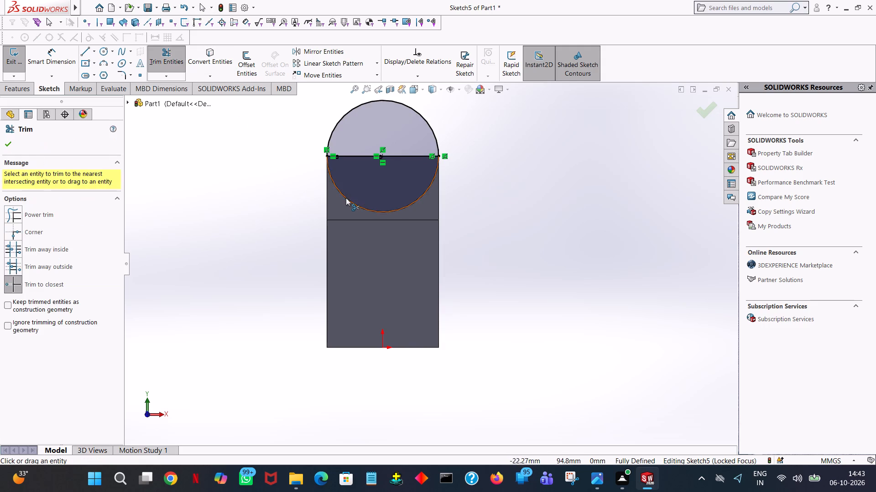
{"action": "left_click", "coordinate": [346, 198]}
{"action": "left_click", "coordinate": [14, 143]}
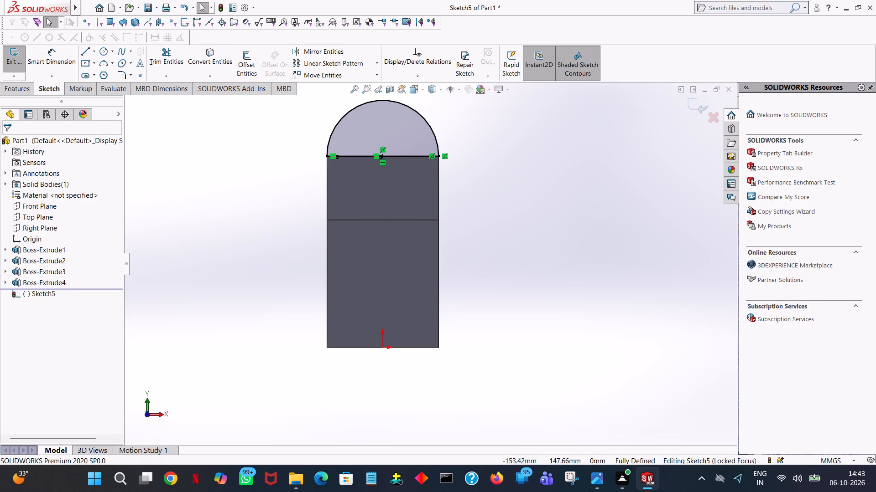
Extrude the half disc as a blind boss 20 mm deep in the reversed direction, flush with the rear plate and merged with the body.
{"action": "left_click", "coordinate": [18, 92]}
{"action": "left_click", "coordinate": [25, 71]}
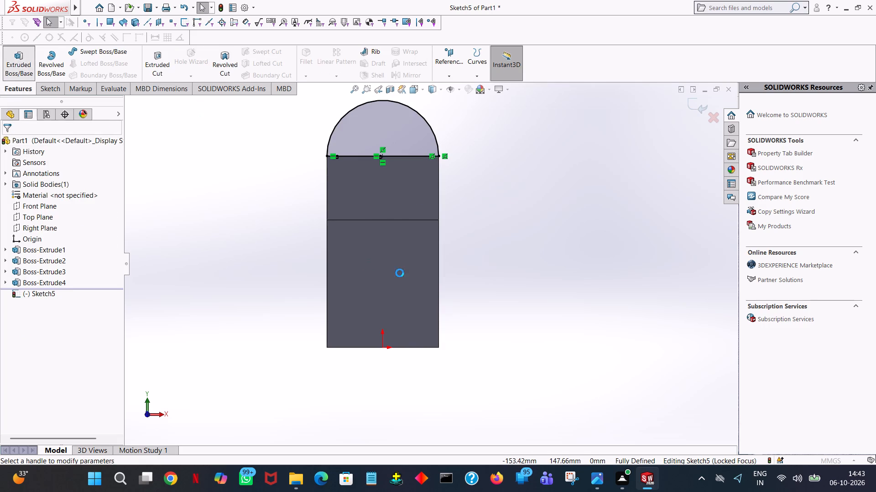
{"action": "middle_click_drag", "start_coordinate": [495, 202], "coordinate": [468, 205]}
{"action": "middle_click", "coordinate": [442, 210]}
{"action": "middle_click_drag", "start_coordinate": [435, 211], "coordinate": [422, 212]}
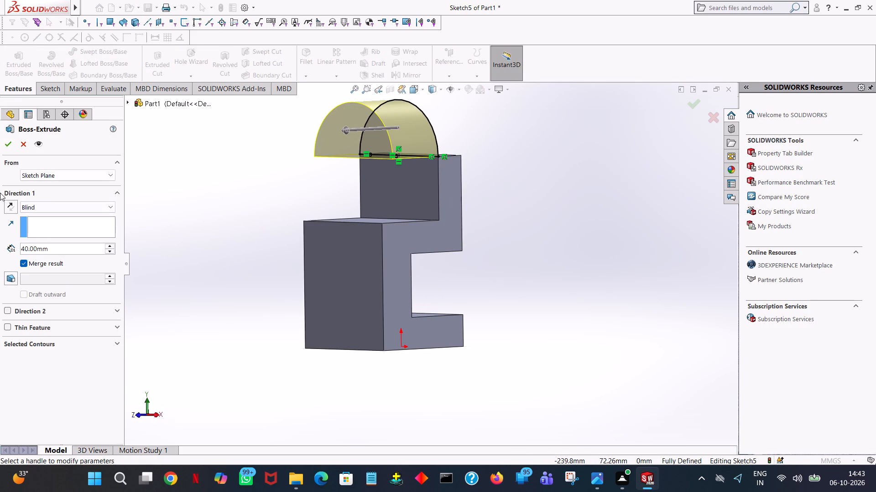
{"action": "left_click", "coordinate": [8, 201]}
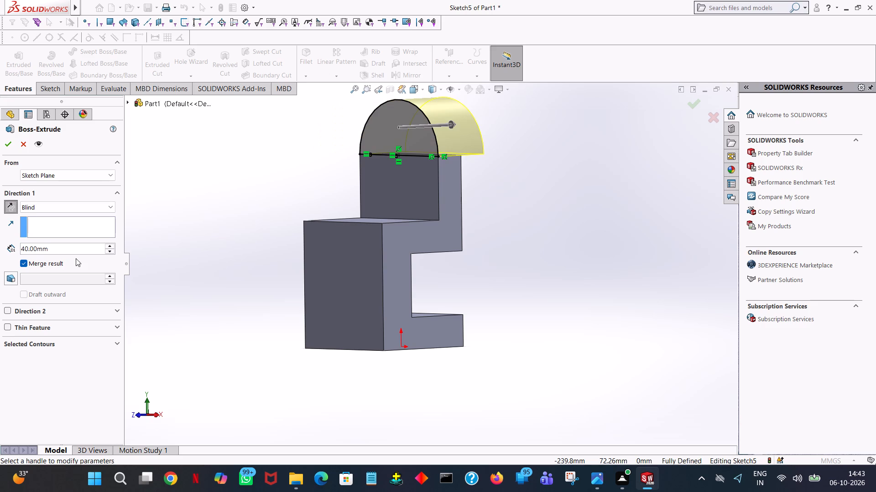
{"action": "double_click", "coordinate": [73, 249]}
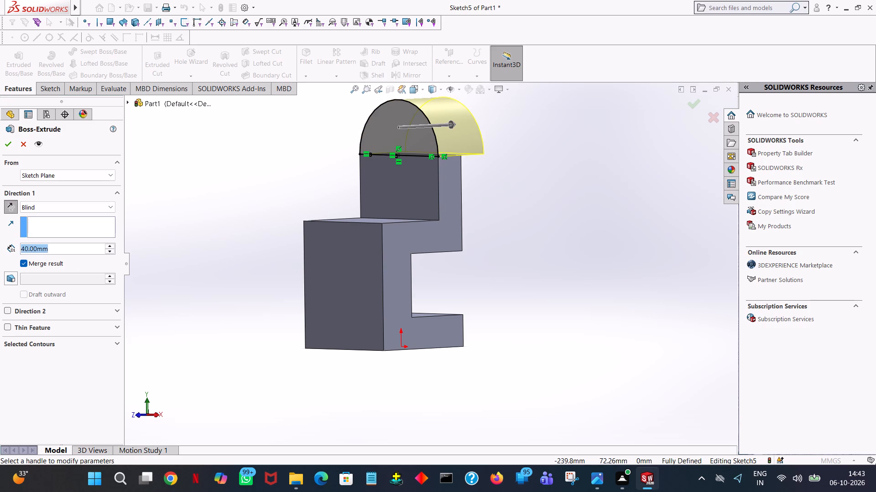
{"action": "type", "text": "20"}
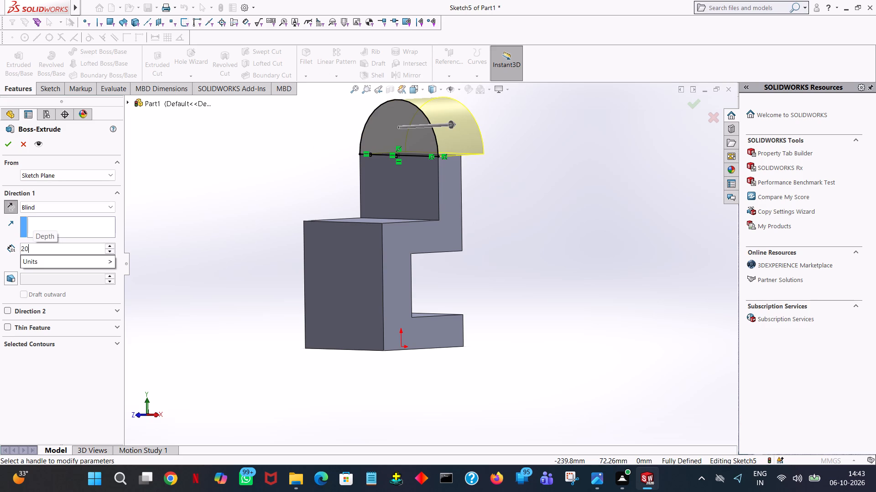
{"action": "left_click", "coordinate": [181, 229]}
{"action": "middle_click_drag", "start_coordinate": [188, 226], "coordinate": [128, 200]}
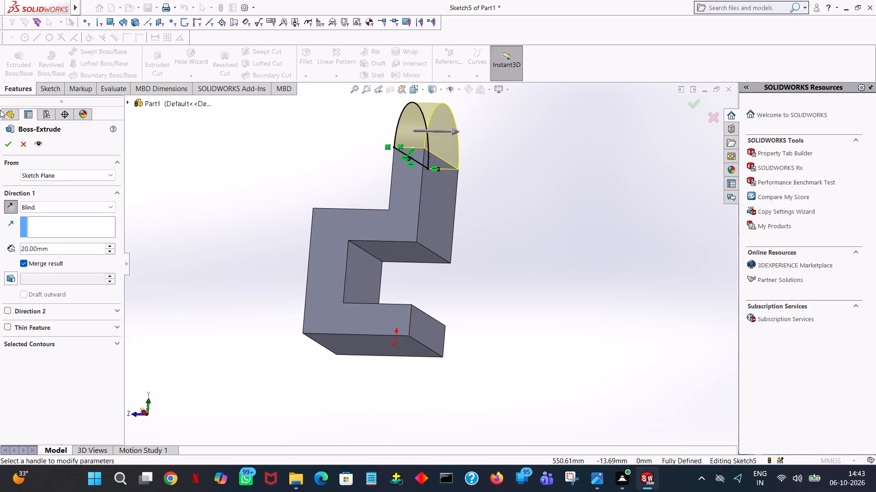
{"action": "left_click", "coordinate": [3, 143]}
{"action": "left_click", "coordinate": [152, 155]}
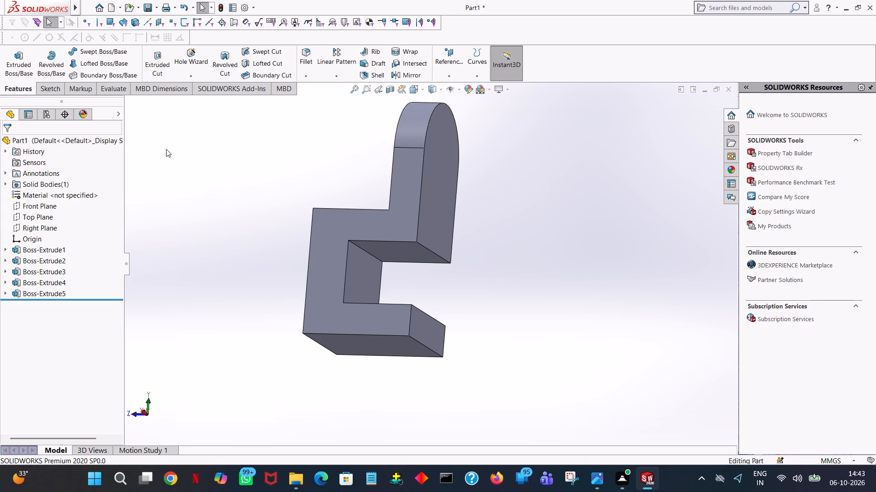
Start an extruded-cut sketch on the rounded plate's front face and draw a circle concentric with the arc, radius 35/2 (17.5 mm).
{"action": "middle_click_drag", "start_coordinate": [170, 147], "coordinate": [261, 183]}
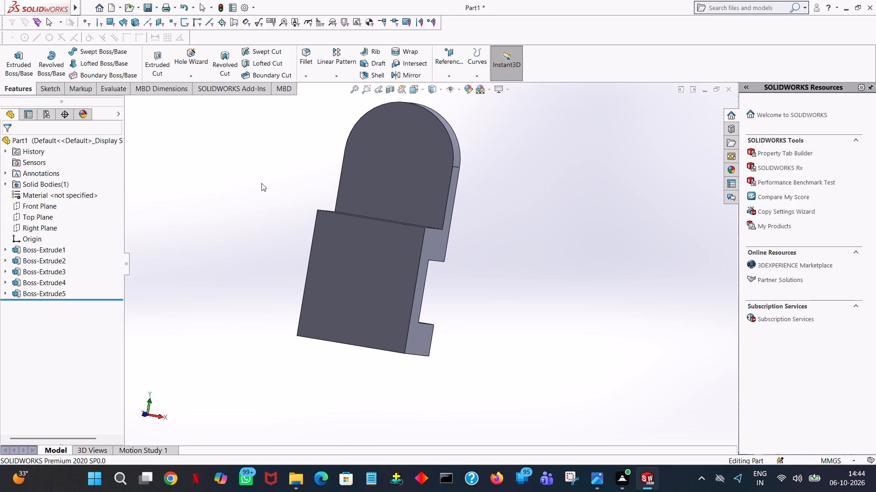
{"action": "middle_click", "coordinate": [261, 183]}
{"action": "middle_click_drag", "start_coordinate": [258, 184], "coordinate": [253, 200]}
{"action": "middle_click", "coordinate": [253, 200]}
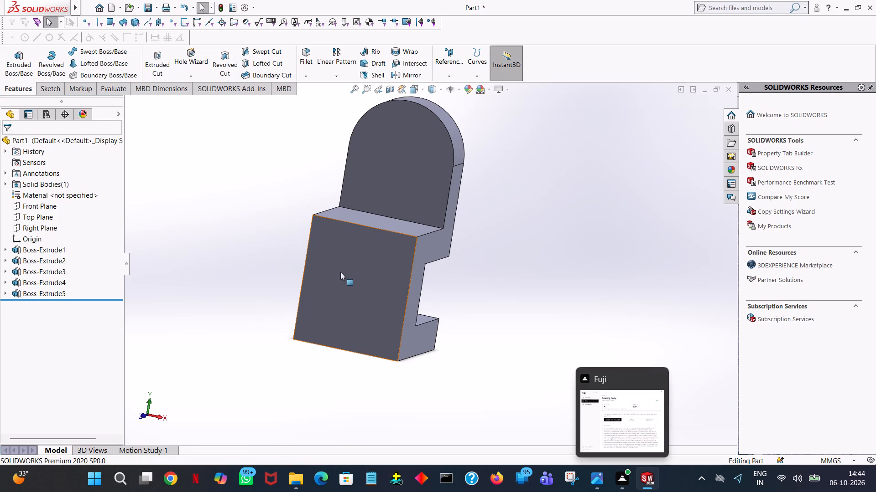
{"action": "left_click", "coordinate": [167, 66]}
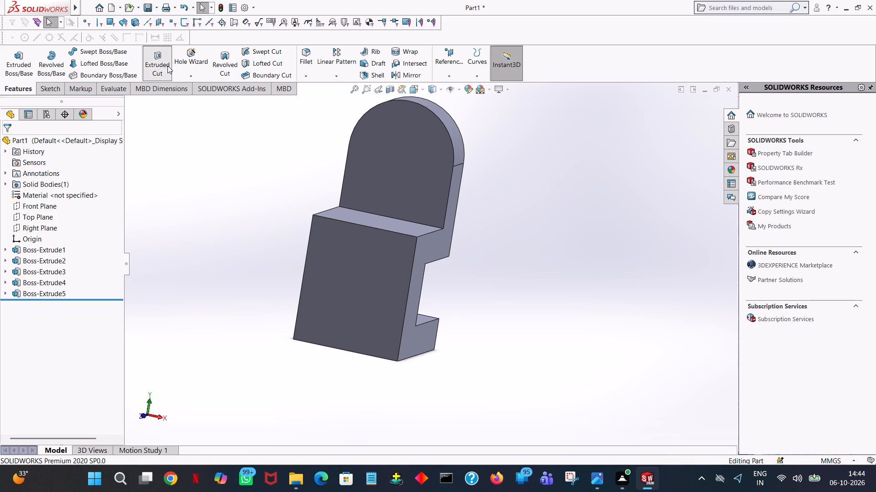
{"action": "left_click", "coordinate": [416, 123]}
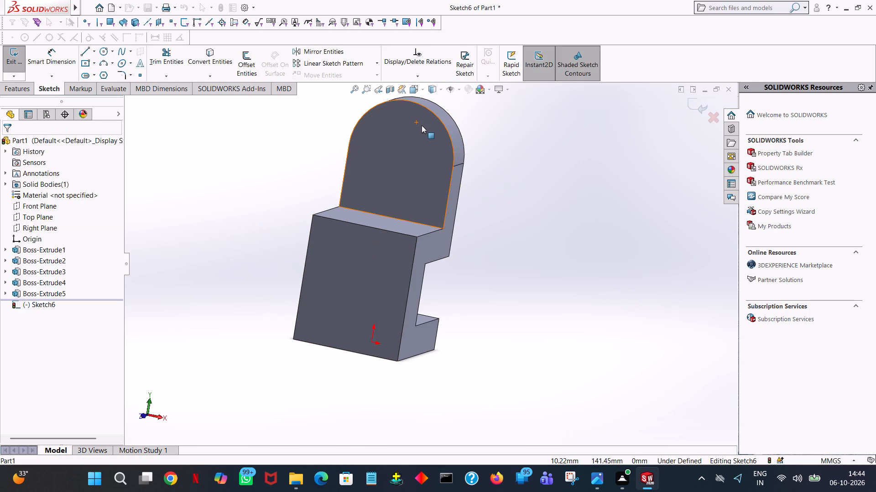
{"action": "left_click", "coordinate": [421, 90]}
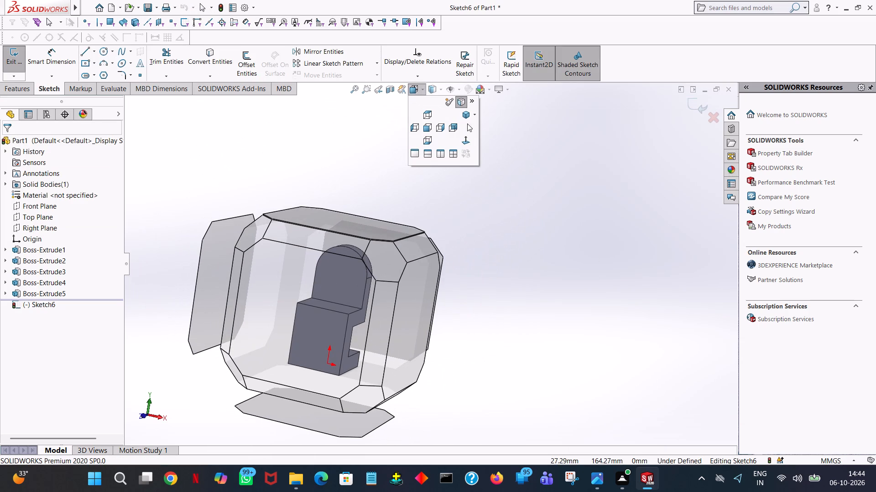
{"action": "left_click", "coordinate": [468, 139]}
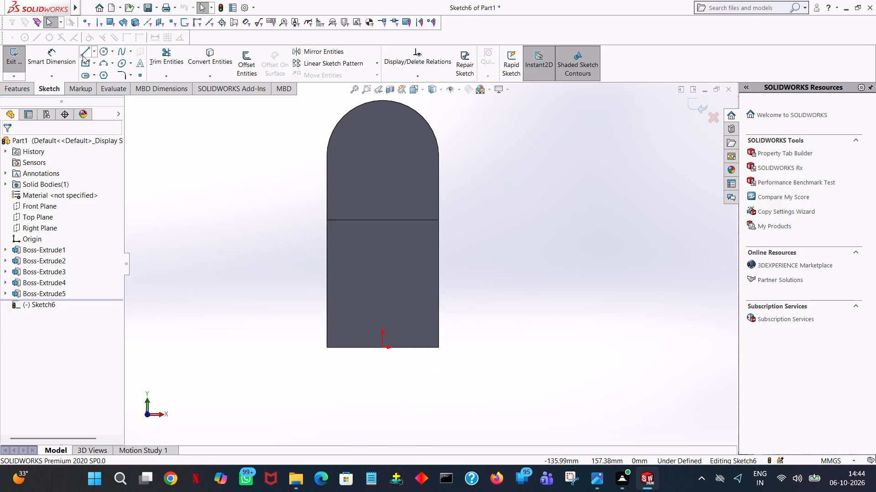
{"action": "left_click", "coordinate": [104, 53]}
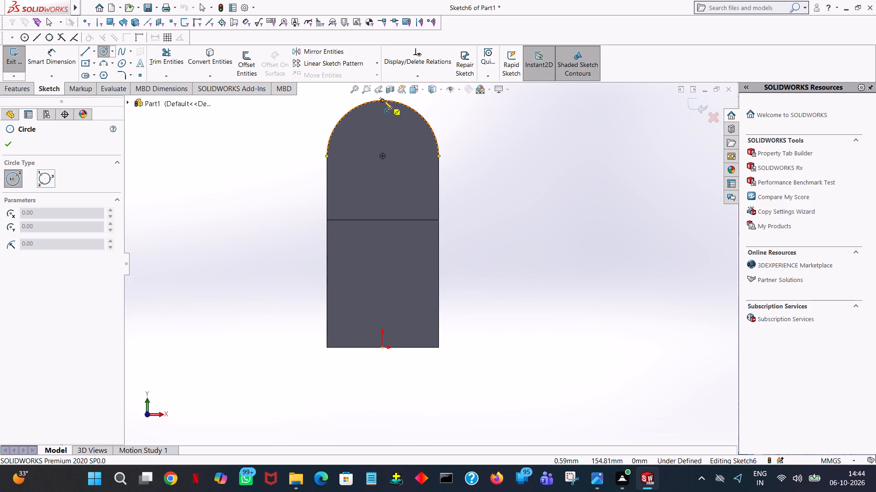
{"action": "left_click", "coordinate": [383, 156]}
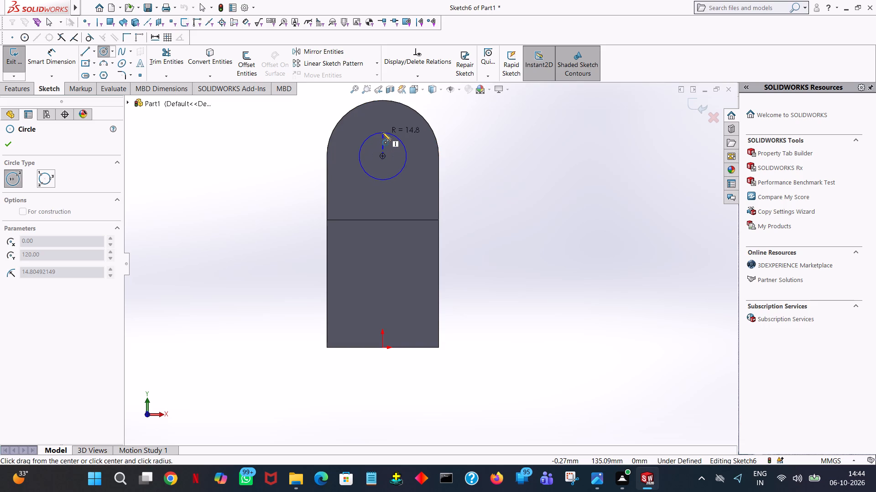
{"action": "left_click", "coordinate": [382, 132]}
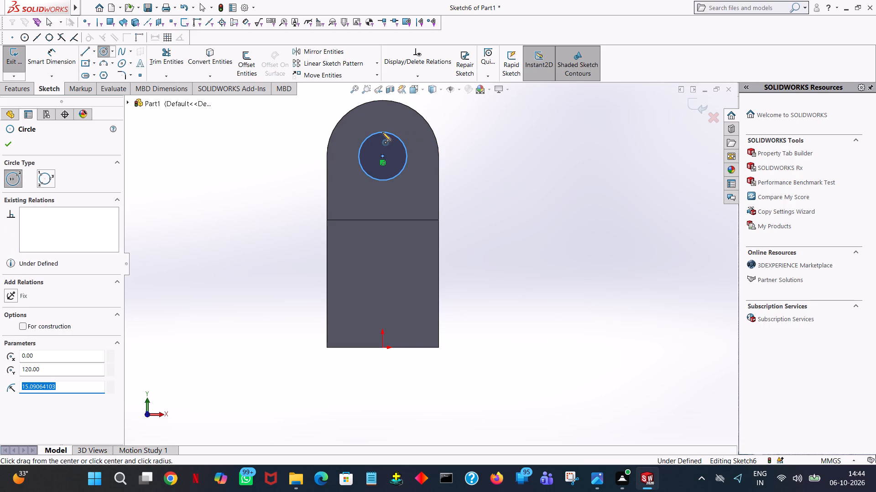
{"action": "type", "text": "35/"}
{"action": "key", "text": "2"}
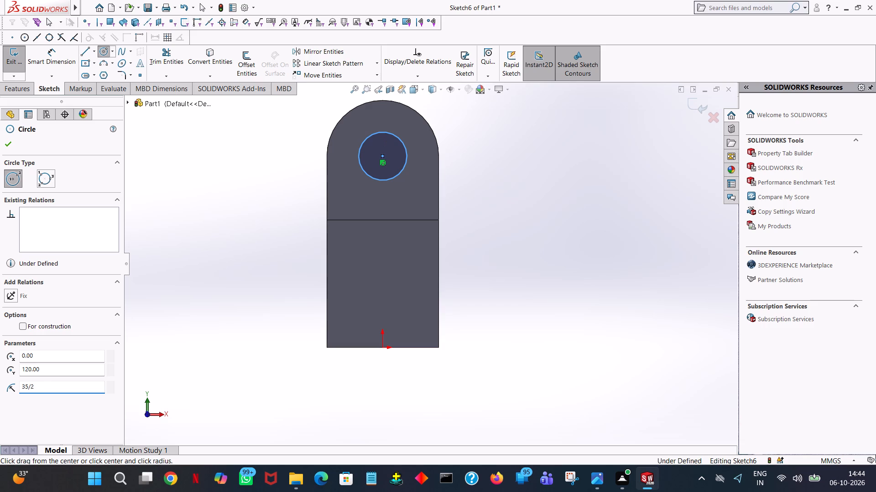
{"action": "key", "text": "Return"}
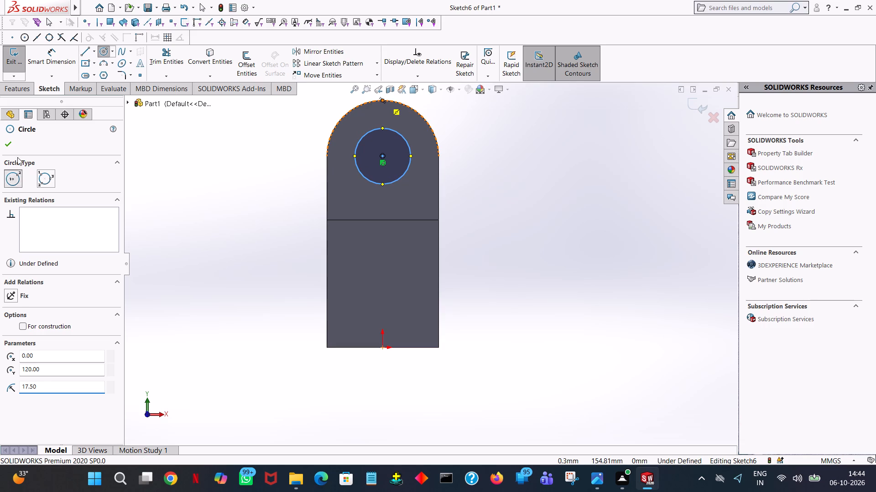
Cut-extrude the 17.5 mm radius circle as a blind cut 208 mm deep, passing through the rounded rear plate.
{"action": "left_click", "coordinate": [3, 145]}
{"action": "left_click", "coordinate": [10, 84]}
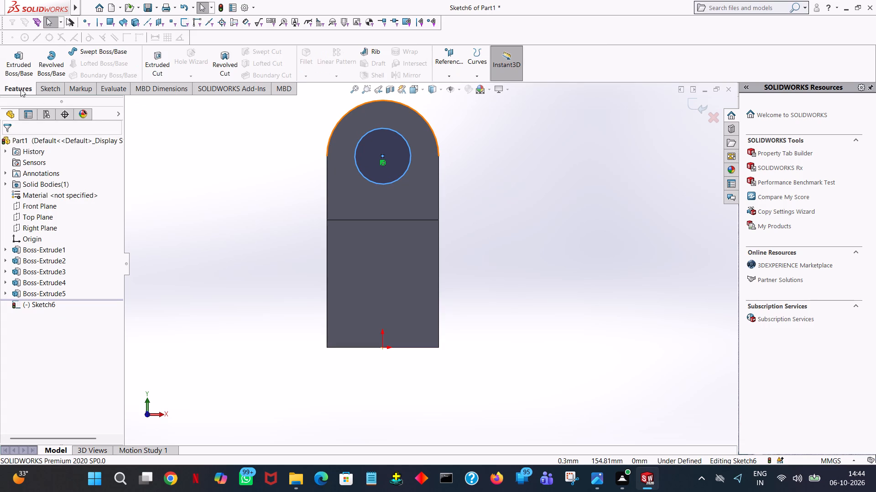
{"action": "left_click", "coordinate": [152, 54]}
{"action": "middle_click_drag", "start_coordinate": [548, 203], "coordinate": [461, 243]}
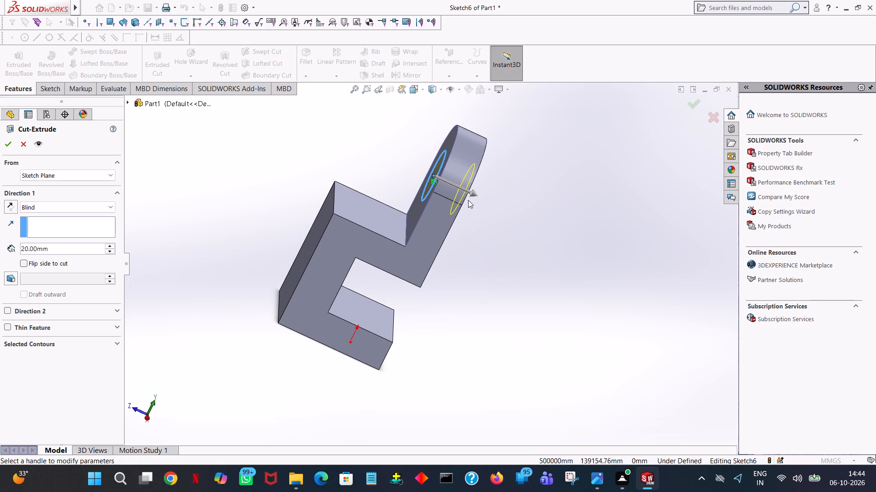
{"action": "left_click_drag", "start_coordinate": [476, 193], "coordinate": [509, 205]}
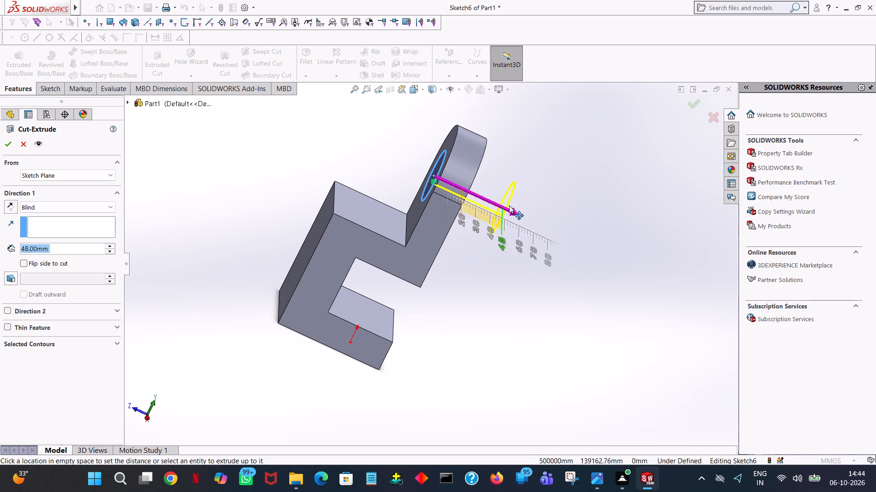
{"action": "left_click_drag", "start_coordinate": [509, 205], "coordinate": [737, 242]}
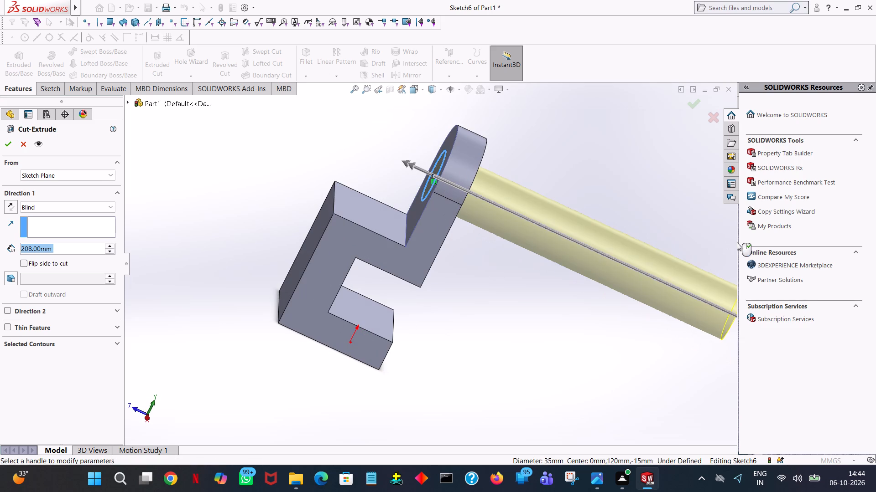
{"action": "left_click", "coordinate": [8, 137]}
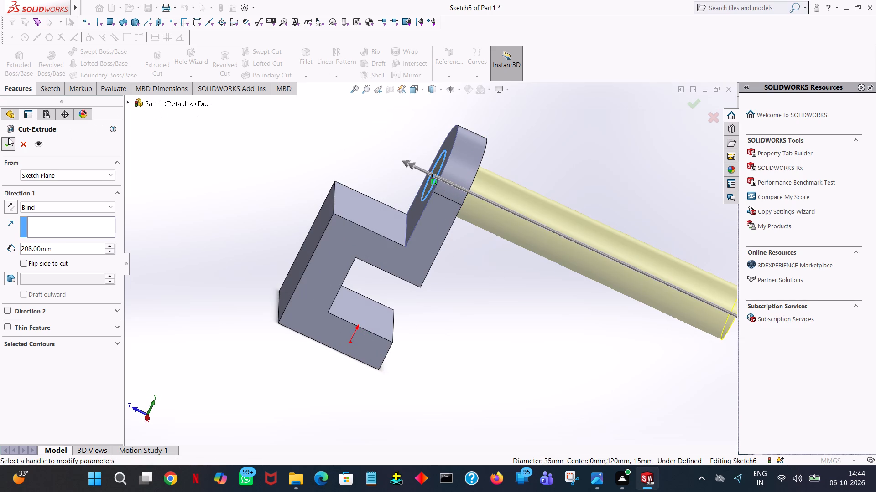
{"action": "left_click", "coordinate": [187, 172]}
Start an extruded-cut sketch on the block's top face and draw a 20 mm radius circle centred on its front edge's midpoint.
{"action": "middle_click_drag", "start_coordinate": [188, 173], "coordinate": [214, 193]}
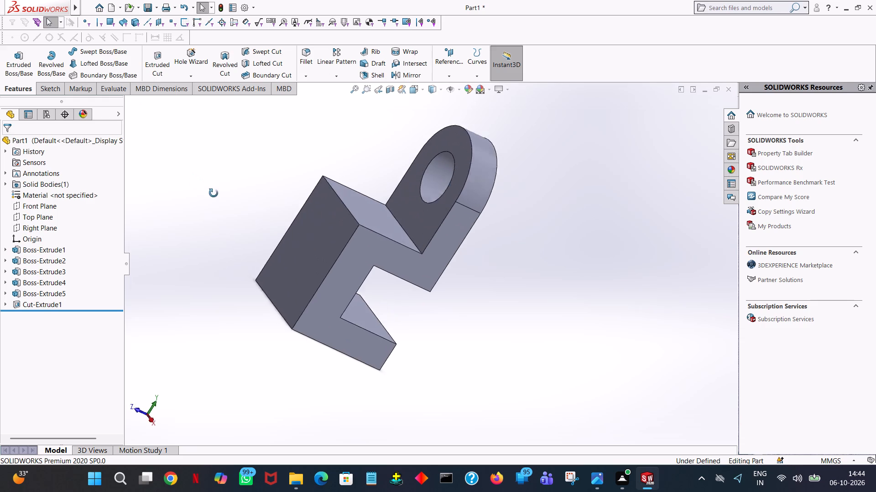
{"action": "middle_click_drag", "start_coordinate": [214, 193], "coordinate": [269, 257]}
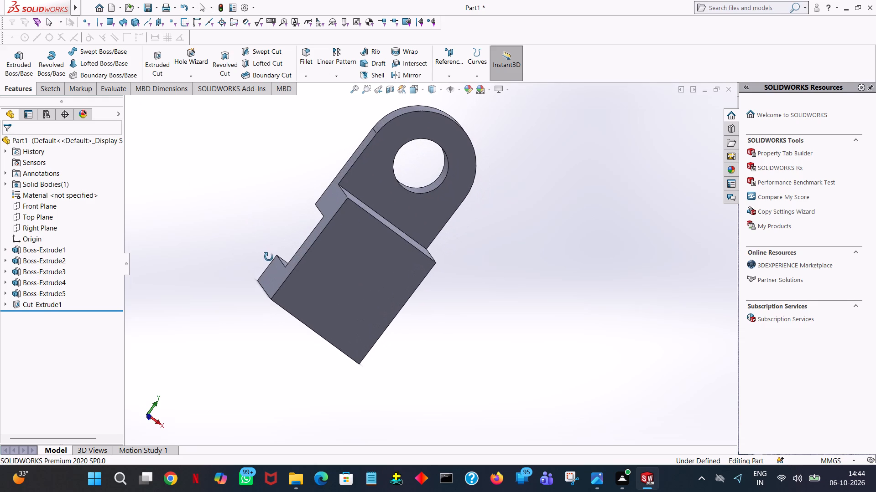
{"action": "middle_click_drag", "start_coordinate": [269, 257], "coordinate": [385, 309]}
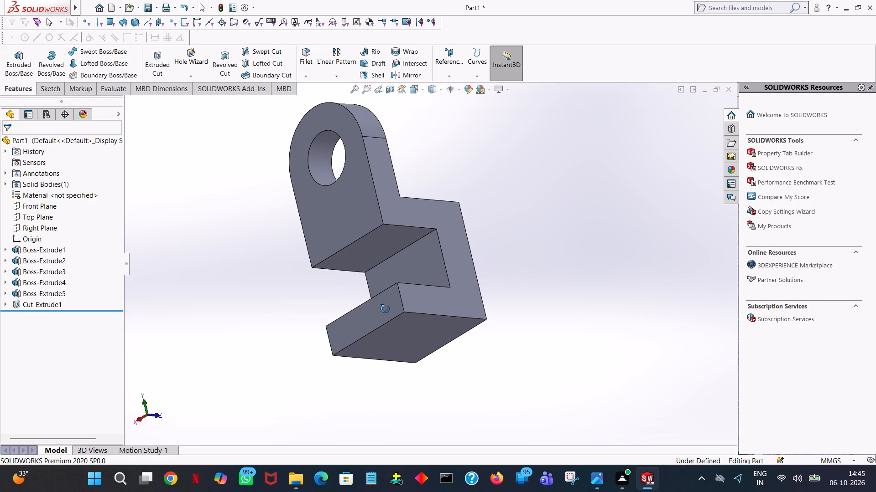
{"action": "middle_click_drag", "start_coordinate": [385, 309], "coordinate": [296, 349]}
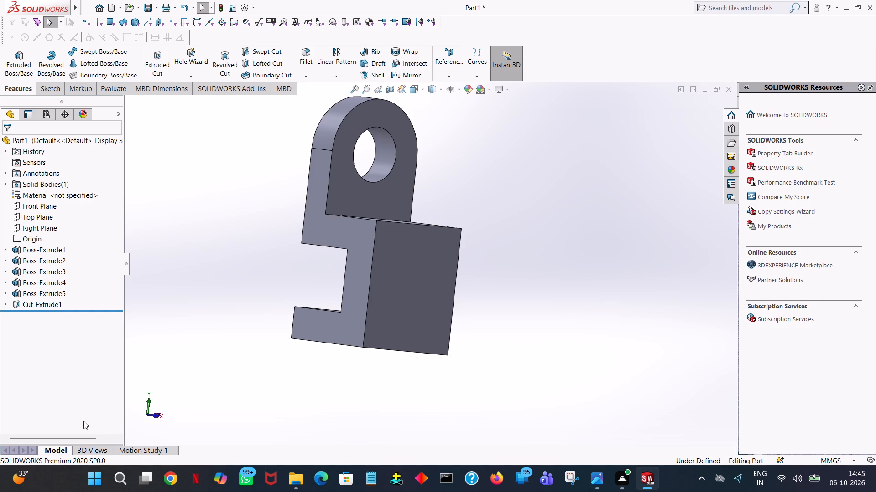
{"action": "middle_click_drag", "start_coordinate": [429, 249], "coordinate": [419, 346]}
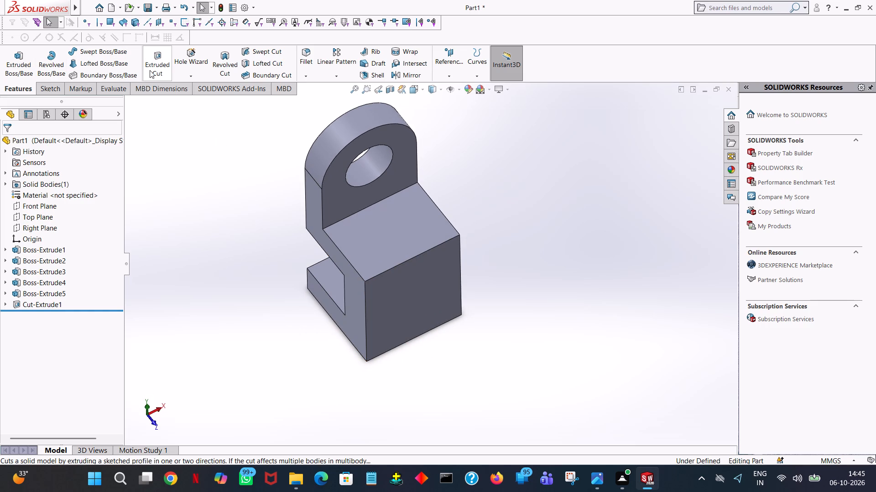
{"action": "left_click", "coordinate": [162, 63]}
{"action": "left_click", "coordinate": [421, 213]}
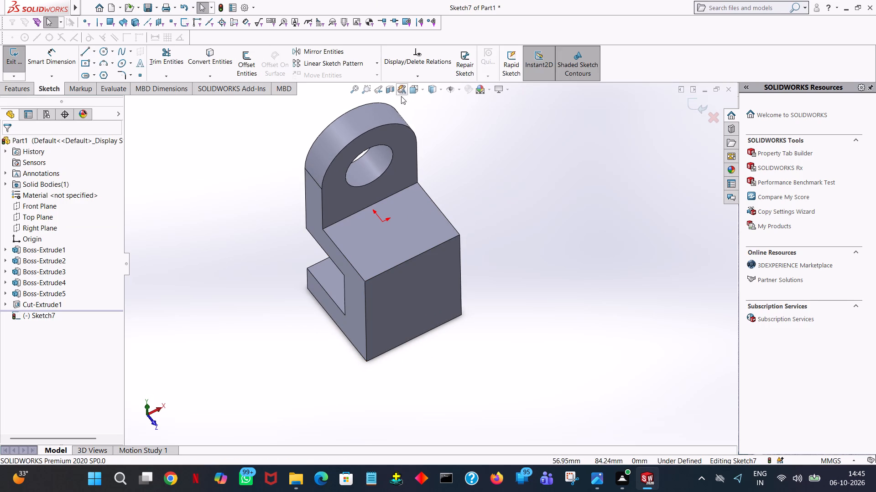
{"action": "left_click", "coordinate": [422, 91]}
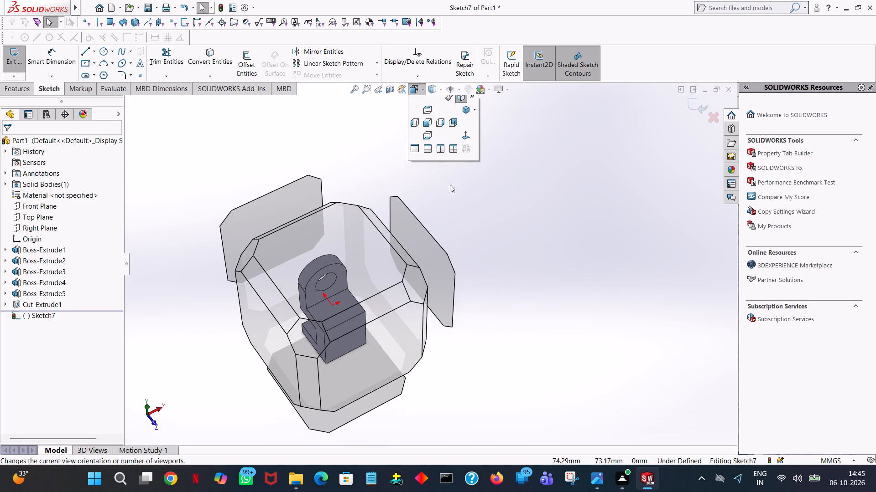
{"action": "left_click", "coordinate": [462, 143]}
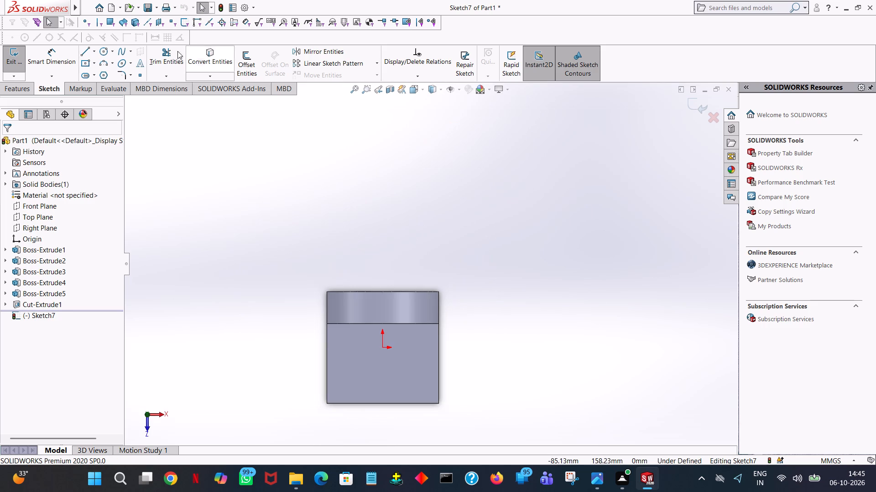
{"action": "left_click", "coordinate": [104, 51]}
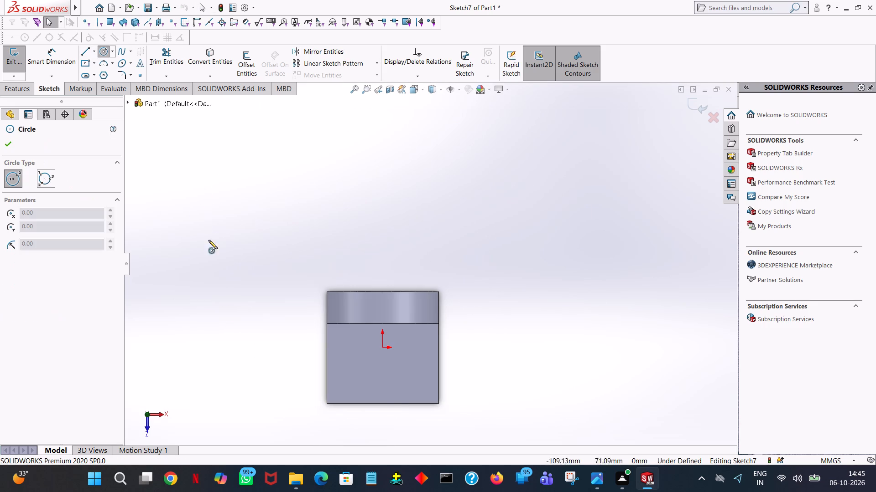
{"action": "left_click", "coordinate": [381, 405]}
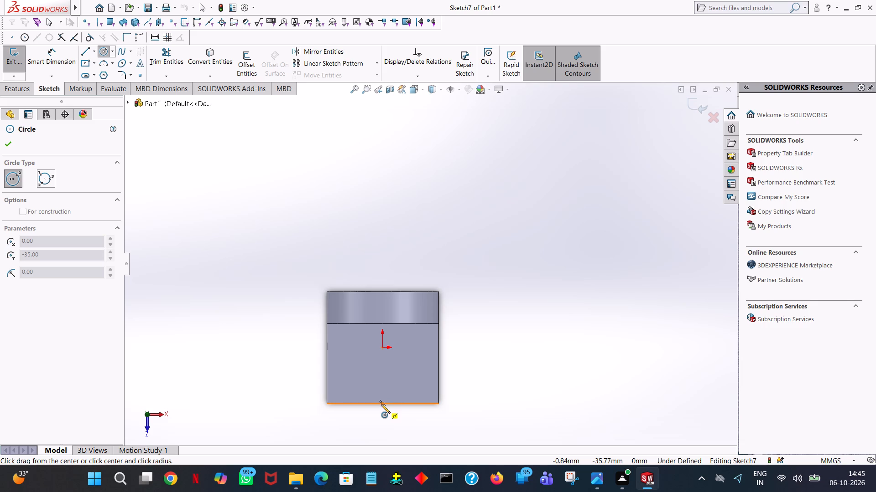
{"action": "left_click", "coordinate": [380, 381]}
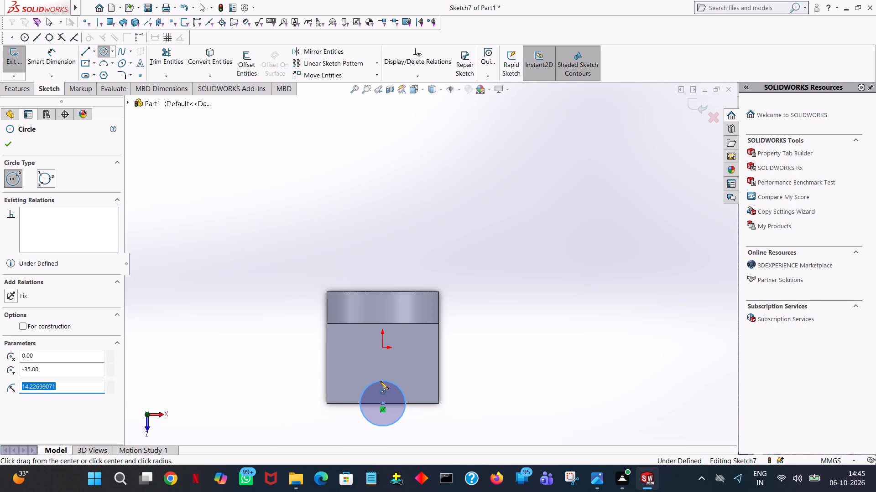
{"action": "type", "text": "20"}
{"action": "key", "text": "Return"}
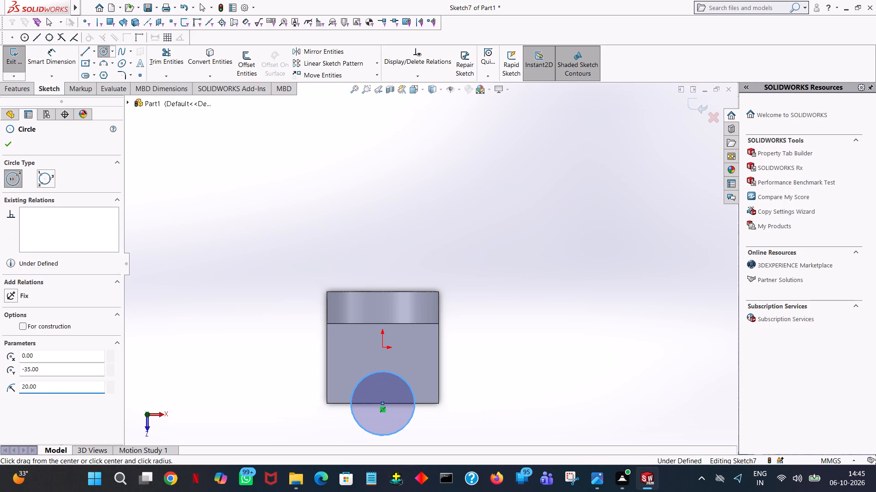
{"action": "left_click", "coordinate": [9, 149]}
Draw a horizontal line across the circle's diameter along the block's front edge and trim away the outer arc, leaving a half disc.
{"action": "left_click", "coordinate": [81, 49]}
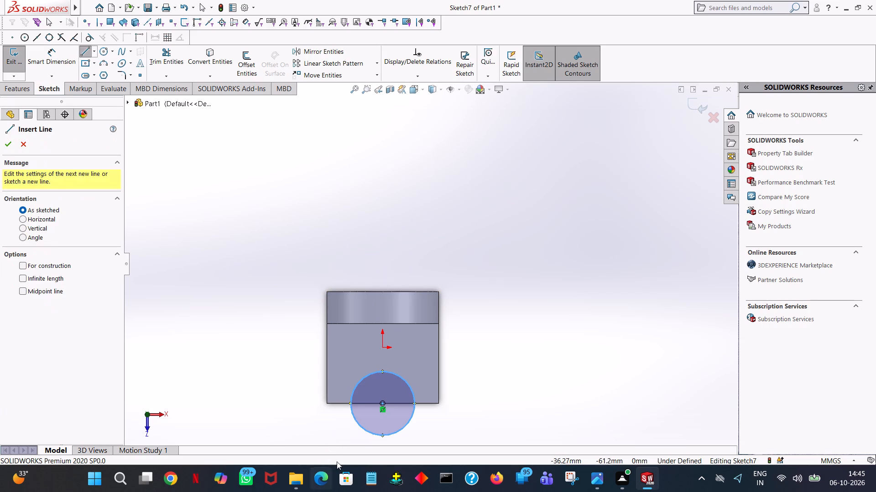
{"action": "left_click", "coordinate": [349, 404]}
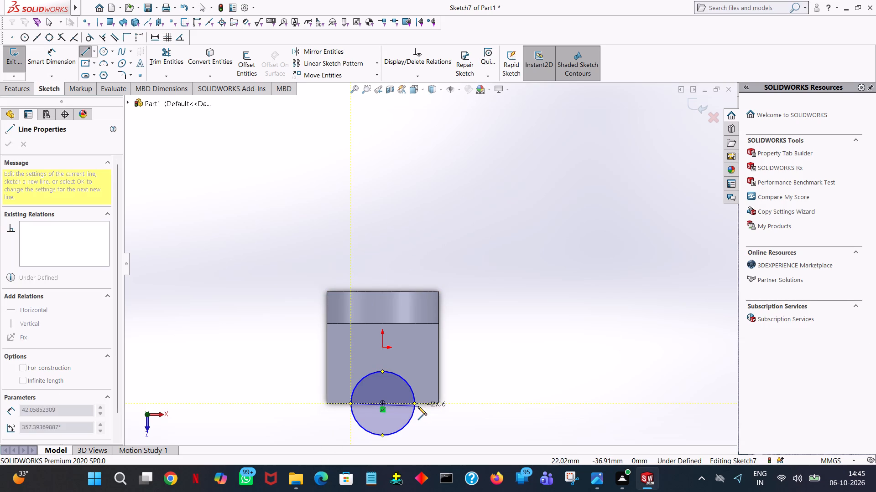
{"action": "left_click", "coordinate": [414, 403]}
{"action": "right_click", "coordinate": [414, 403]}
{"action": "left_click", "coordinate": [450, 380]}
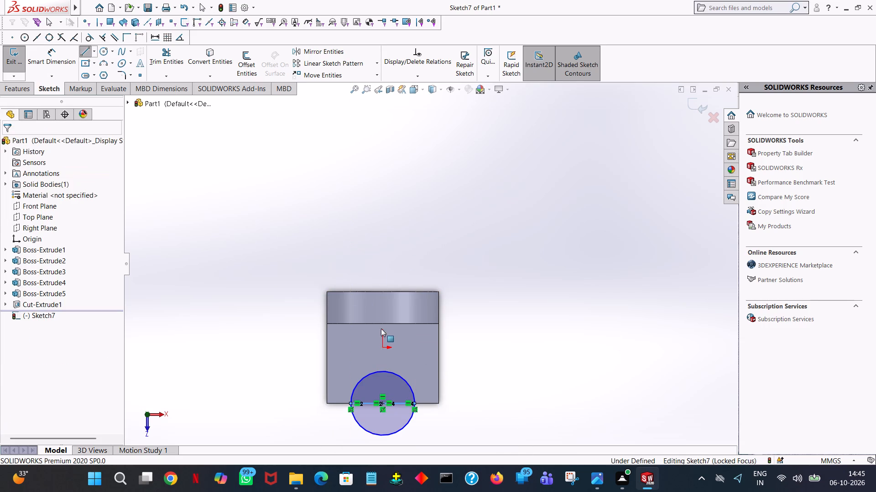
{"action": "left_click", "coordinate": [158, 50]}
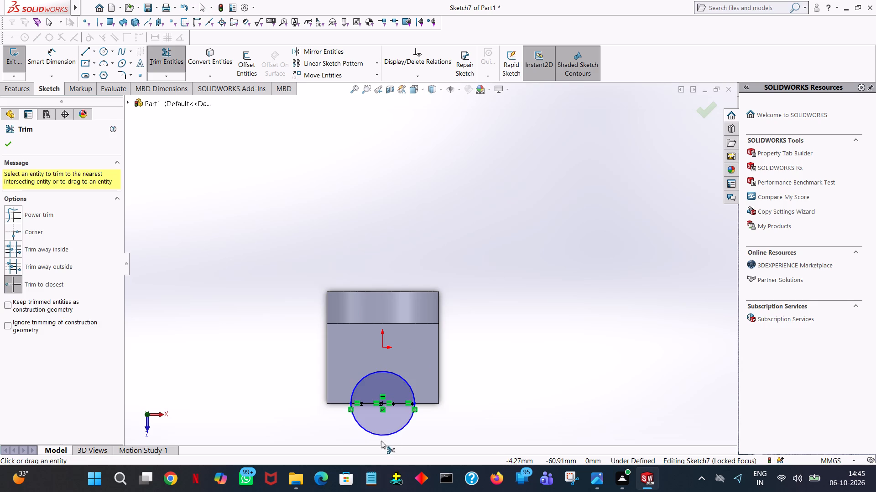
{"action": "left_click", "coordinate": [389, 435]}
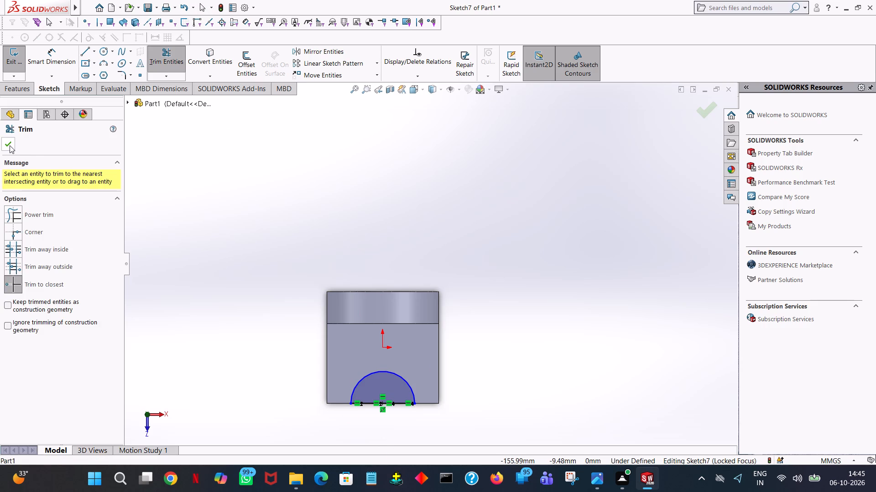
{"action": "left_click", "coordinate": [10, 145]}
Cut-extrude the half disc as a blind cut 208 mm deep, down through the full height of the block.
{"action": "left_click", "coordinate": [9, 92]}
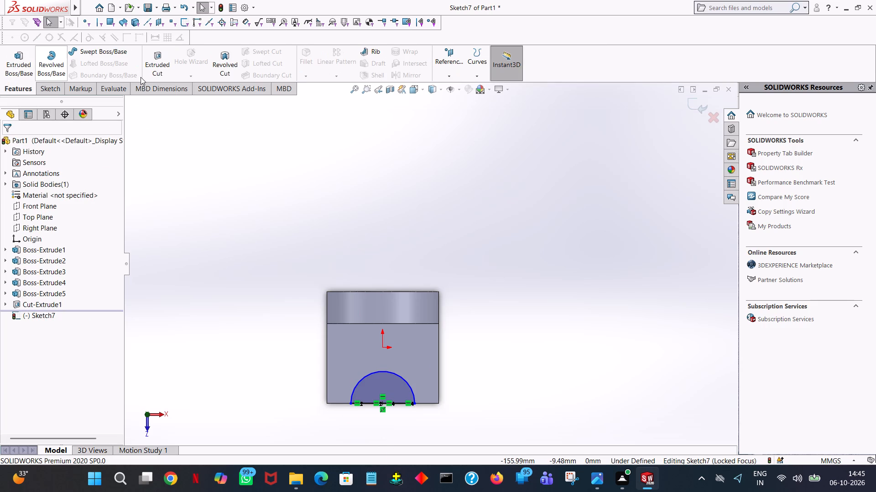
{"action": "left_click", "coordinate": [156, 71]}
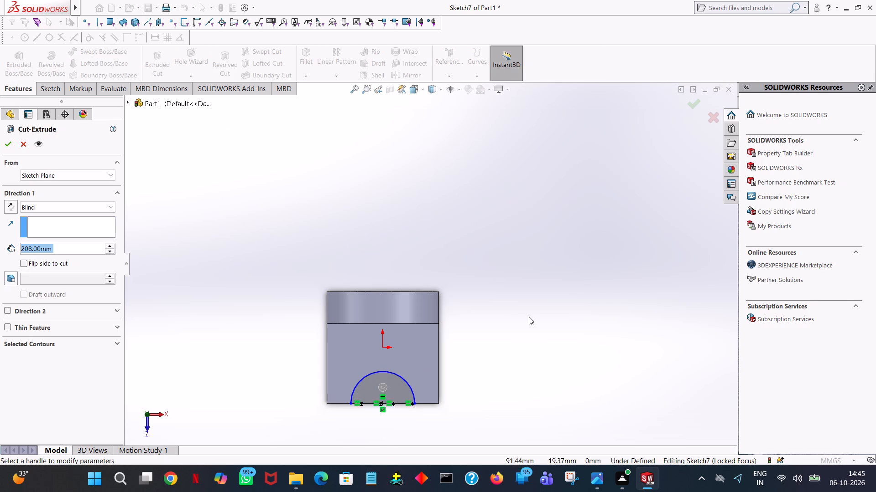
{"action": "middle_click_drag", "start_coordinate": [516, 323], "coordinate": [434, 362]}
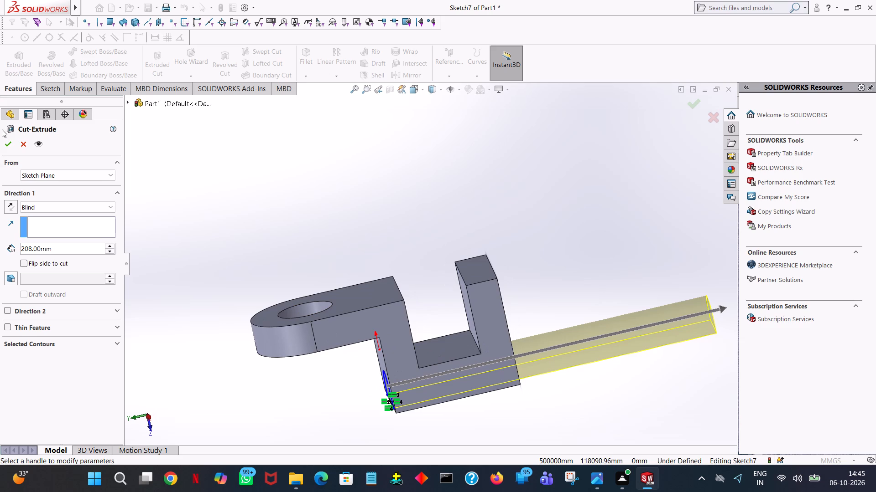
{"action": "left_click", "coordinate": [2, 139]}
{"action": "left_click", "coordinate": [466, 236]}
Examine the bracket from several sides, checking the semicircular groove, the bearing hole and the stepped side profile.
{"action": "middle_click_drag", "start_coordinate": [466, 236], "coordinate": [519, 212]}
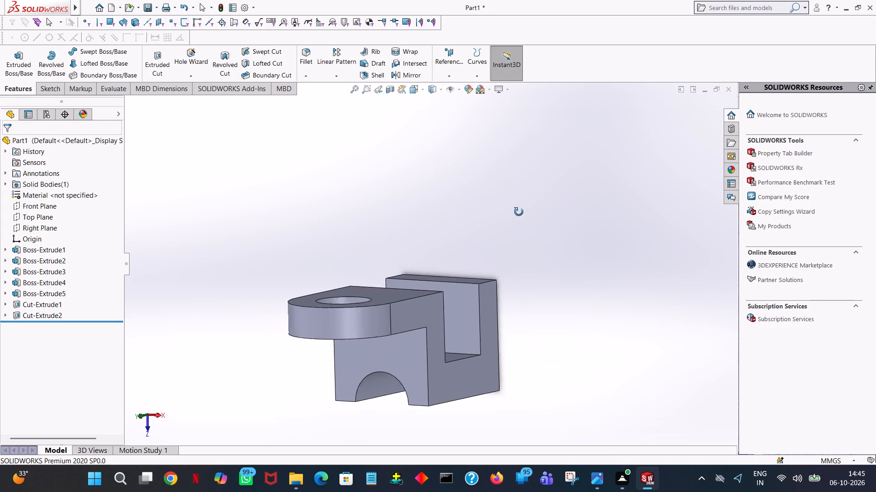
{"action": "middle_click_drag", "start_coordinate": [519, 212], "coordinate": [527, 102]}
{"action": "middle_click_drag", "start_coordinate": [520, 129], "coordinate": [500, 118]}
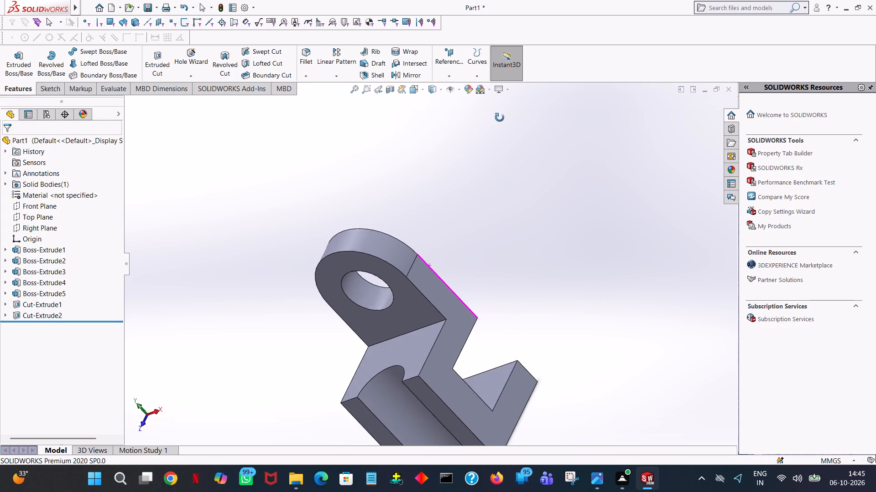
{"action": "middle_click_drag", "start_coordinate": [500, 118], "coordinate": [520, 94]}
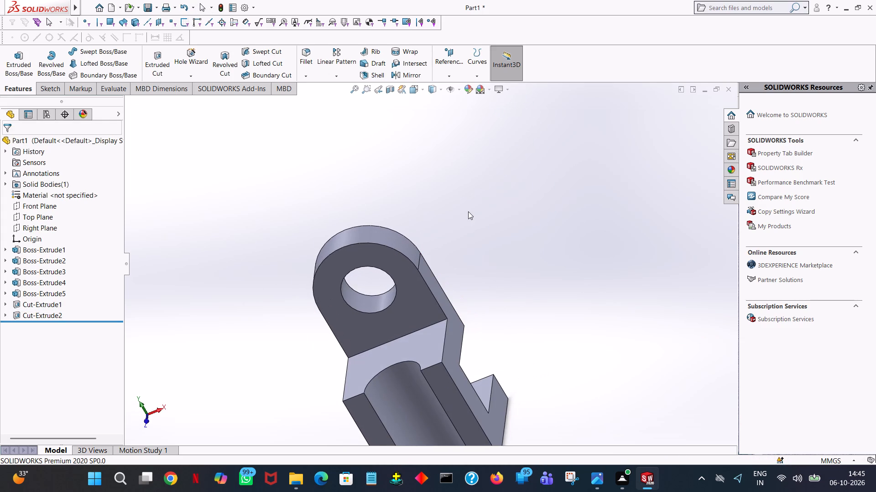
{"action": "middle_click_drag", "start_coordinate": [440, 221], "coordinate": [372, 242]}
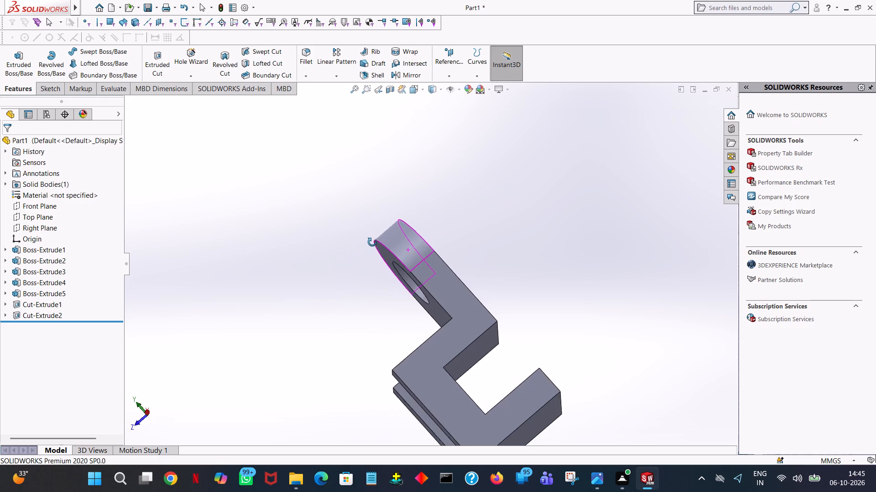
{"action": "middle_click_drag", "start_coordinate": [372, 242], "coordinate": [464, 266]}
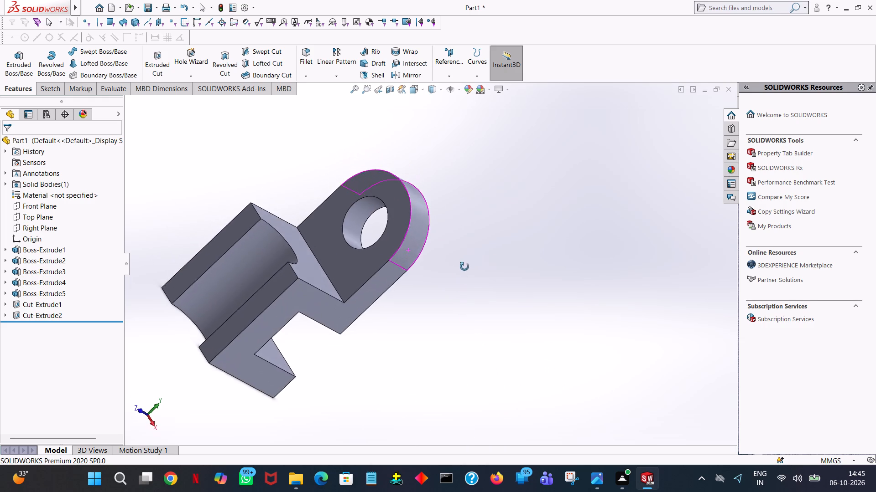
{"action": "middle_click_drag", "start_coordinate": [464, 266], "coordinate": [586, 335]}
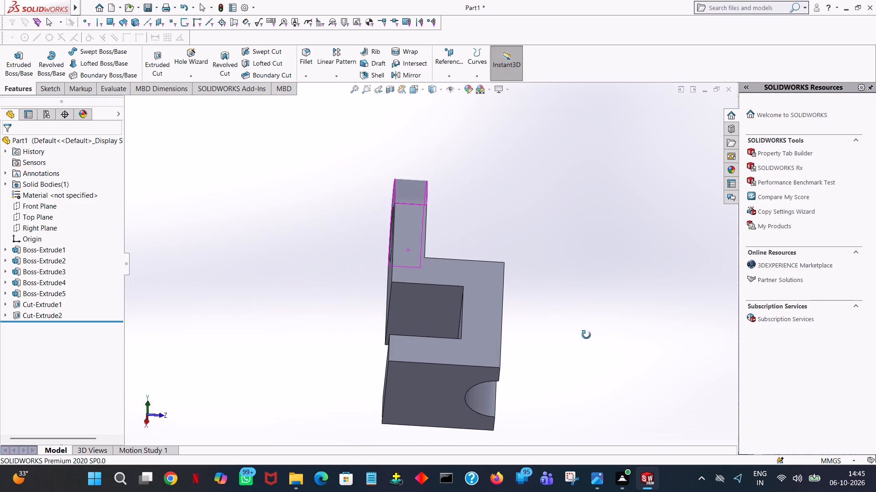
{"action": "middle_click_drag", "start_coordinate": [586, 335], "coordinate": [595, 352]}
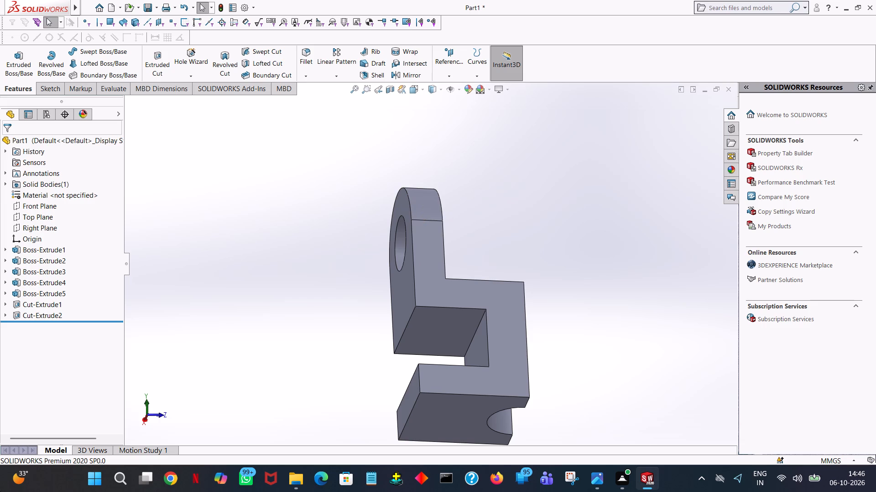
Open the colour appearance for the rear plate's outer bored face and set it to dark green.
{"action": "middle_click_drag", "start_coordinate": [499, 209], "coordinate": [589, 327]}
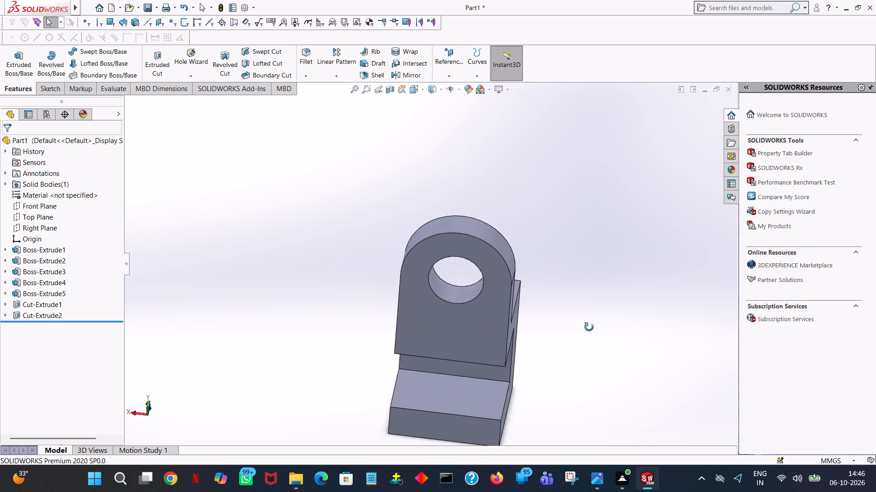
{"action": "middle_click_drag", "start_coordinate": [589, 327], "coordinate": [586, 248]}
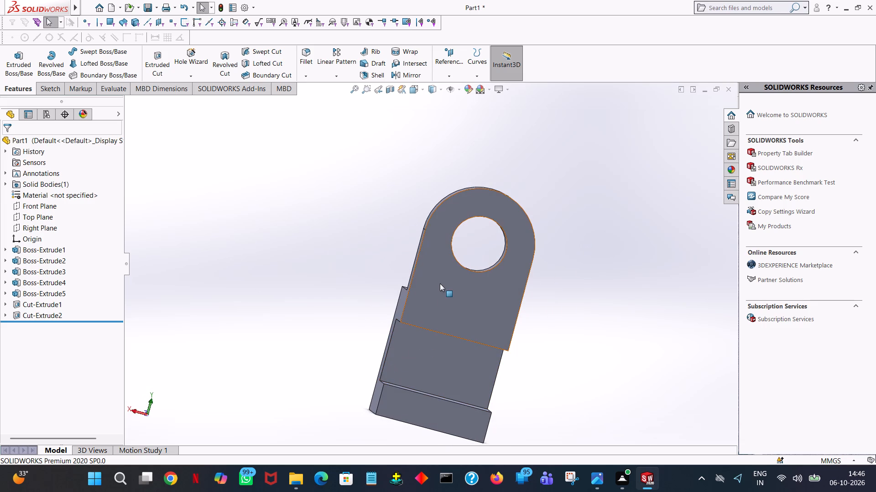
{"action": "left_click", "coordinate": [440, 283]}
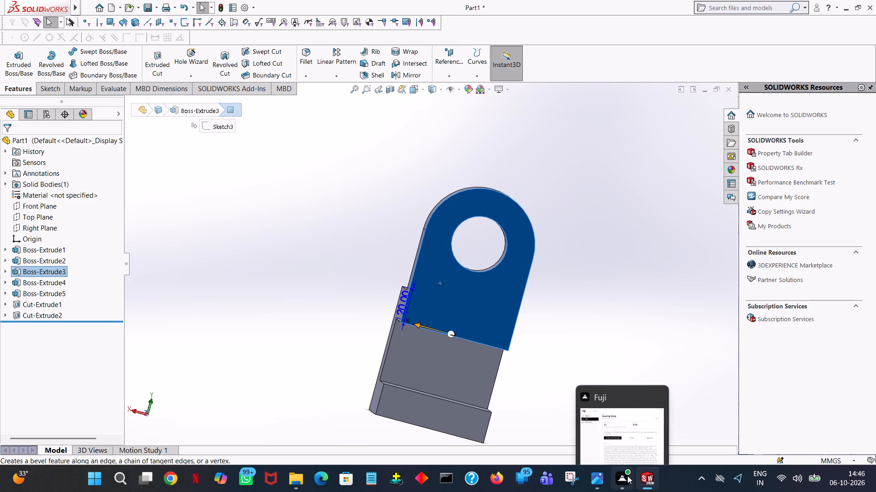
{"action": "right_click", "coordinate": [427, 295]}
{"action": "left_click", "coordinate": [504, 256]}
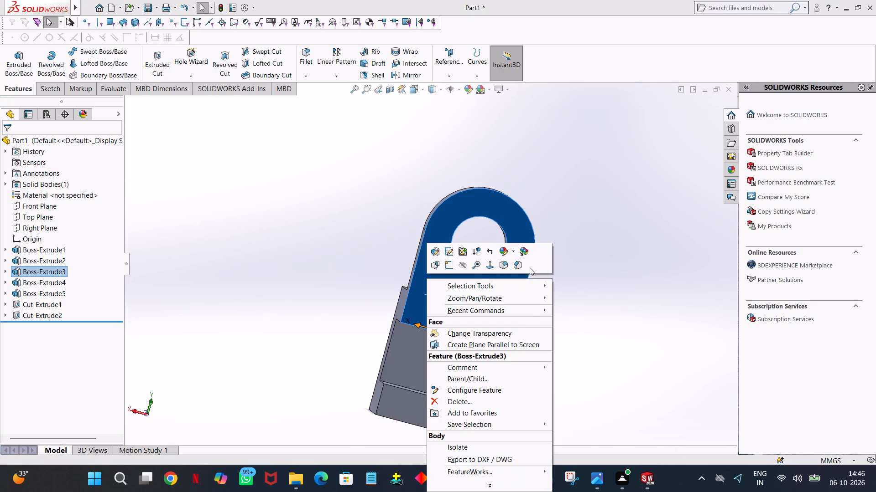
{"action": "left_click", "coordinate": [503, 252]}
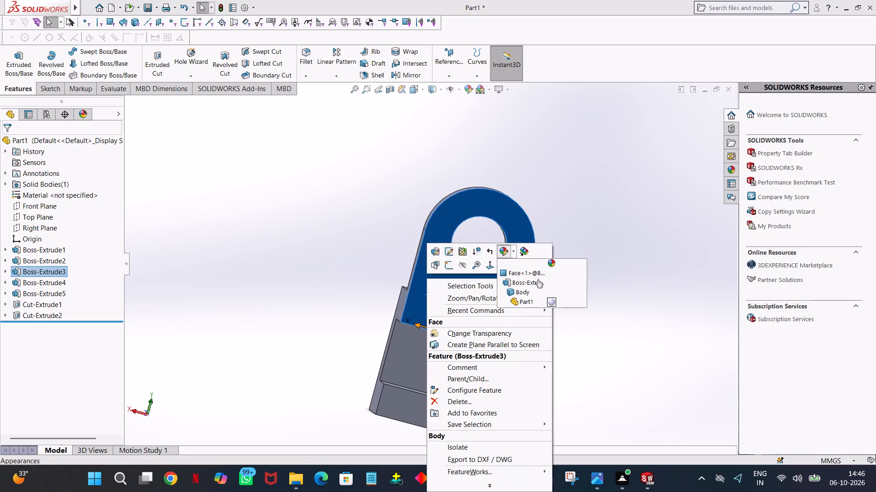
{"action": "left_click", "coordinate": [527, 275]}
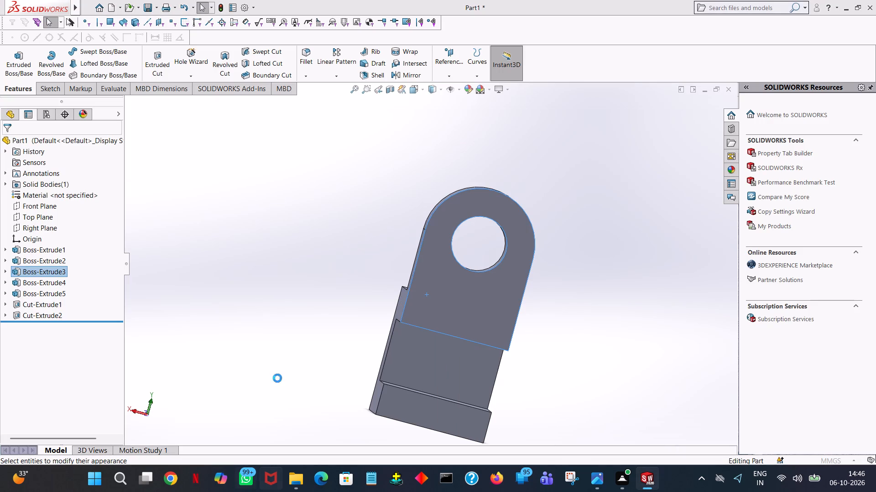
{"action": "middle_click_drag", "start_coordinate": [636, 272], "coordinate": [624, 275]}
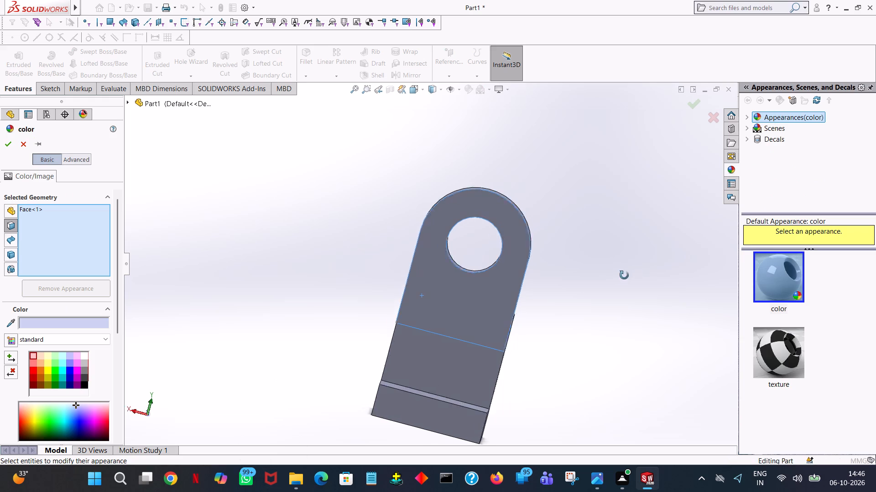
{"action": "middle_click_drag", "start_coordinate": [624, 275], "coordinate": [614, 242]}
{"action": "left_click", "coordinate": [86, 367]}
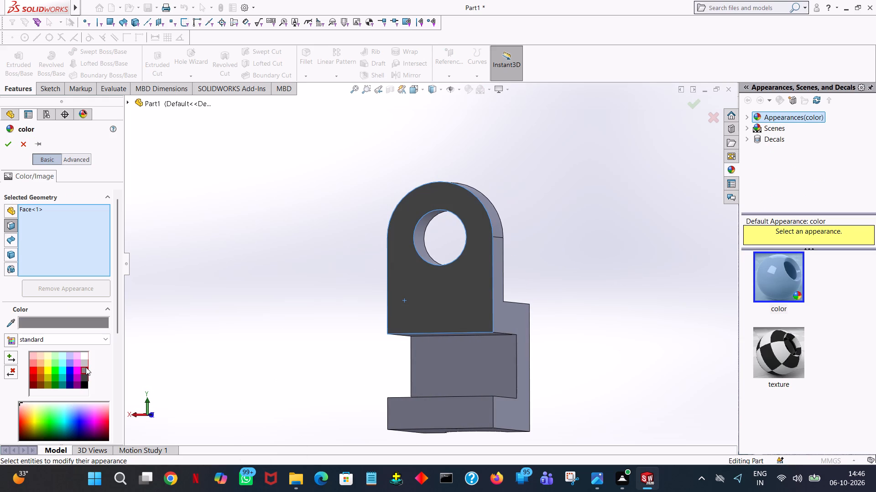
{"action": "left_click", "coordinate": [57, 374]}
{"action": "left_click", "coordinate": [56, 384]}
{"action": "left_click", "coordinate": [55, 389]}
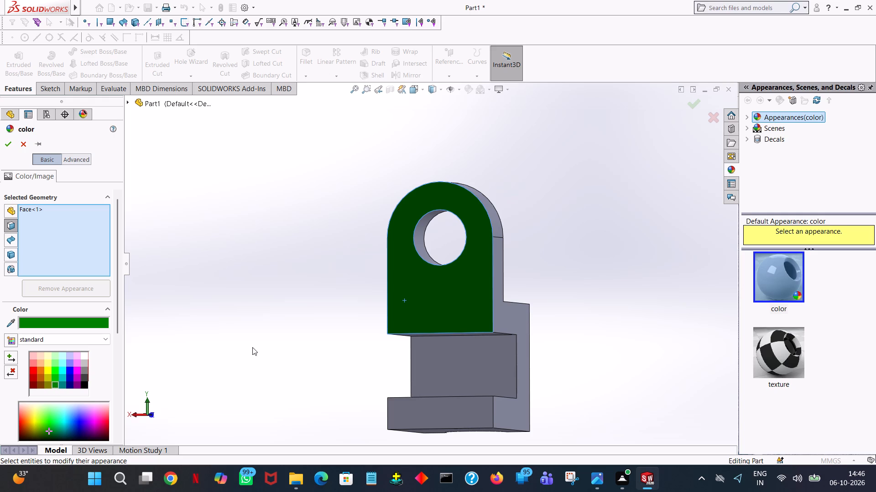
Add both stepped side faces, the plate's rounded rim, the recess's inner and lower faces and the foot's end face to the green colouring.
{"action": "middle_click_drag", "start_coordinate": [786, 354], "coordinate": [632, 406]}
{"action": "middle_click_drag", "start_coordinate": [554, 384], "coordinate": [485, 414]}
{"action": "left_click", "coordinate": [411, 288]}
{"action": "left_click", "coordinate": [417, 237]}
{"action": "middle_click_drag", "start_coordinate": [417, 237], "coordinate": [531, 338]}
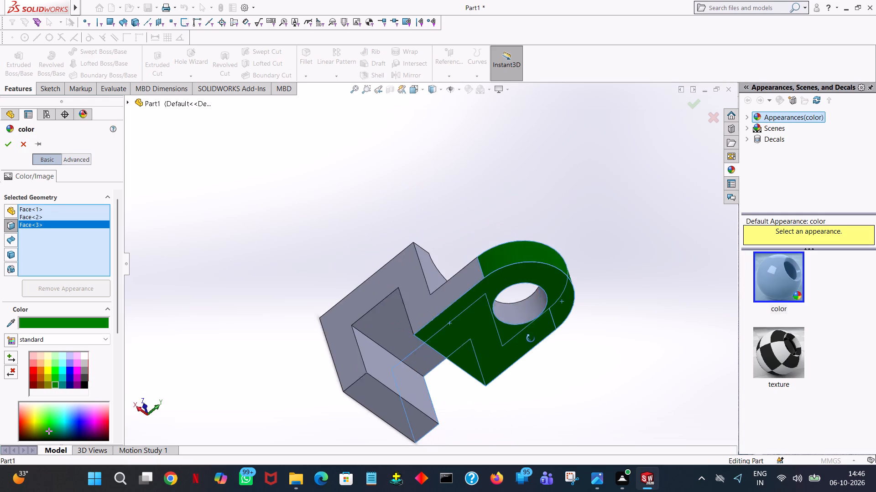
{"action": "middle_click_drag", "start_coordinate": [531, 338], "coordinate": [532, 340]}
{"action": "left_click", "coordinate": [475, 283]}
{"action": "left_click", "coordinate": [402, 333]}
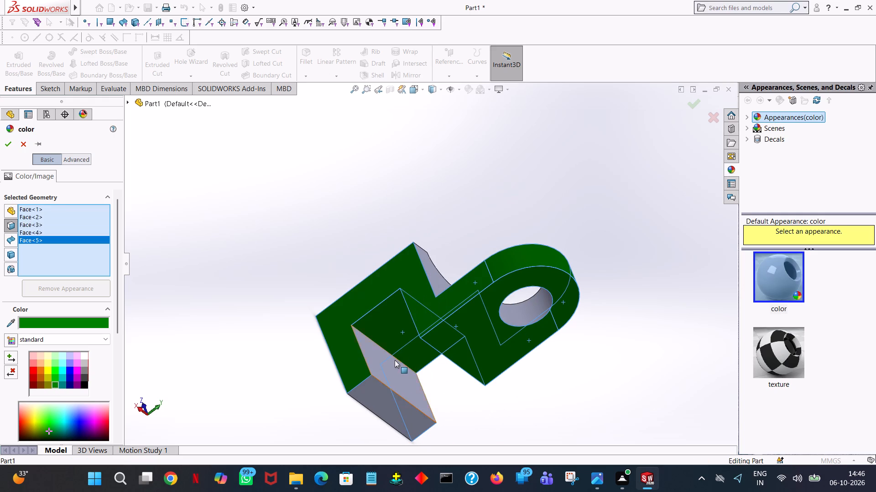
{"action": "left_click", "coordinate": [395, 360]}
{"action": "left_click", "coordinate": [375, 396]}
Add the semicircular groove, the block's top face, the plate's inner face and the bearing hole wall to the green colouring.
{"action": "middle_click_drag", "start_coordinate": [532, 364], "coordinate": [667, 367]}
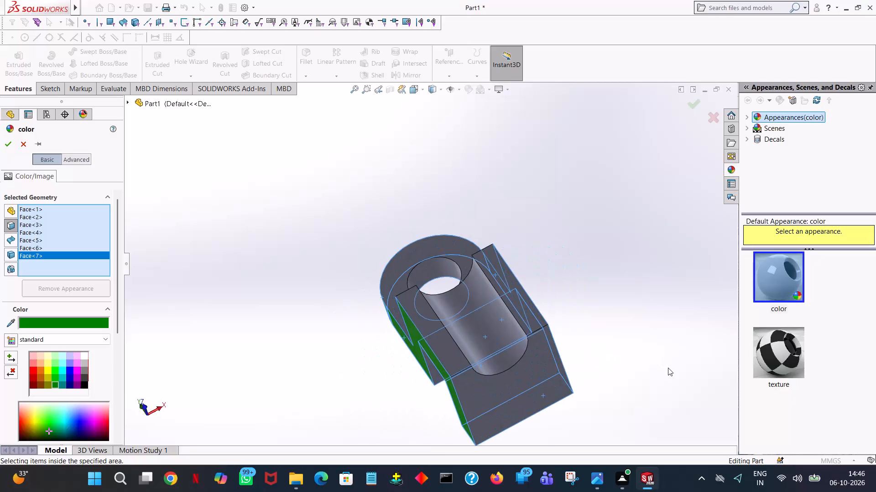
{"action": "middle_click", "coordinate": [668, 368]}
{"action": "left_click", "coordinate": [488, 316]}
{"action": "middle_click_drag", "start_coordinate": [474, 302], "coordinate": [482, 319]}
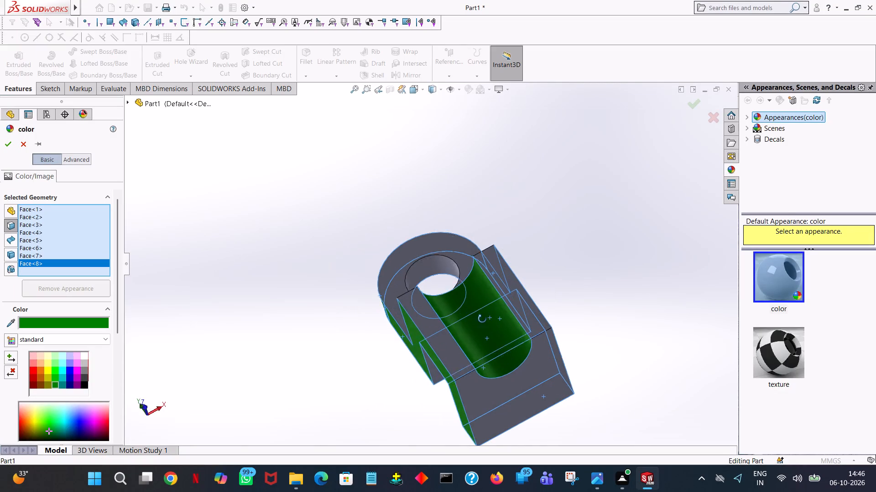
{"action": "middle_click_drag", "start_coordinate": [482, 319], "coordinate": [522, 439]}
{"action": "left_click", "coordinate": [458, 309]}
{"action": "left_click", "coordinate": [456, 272]}
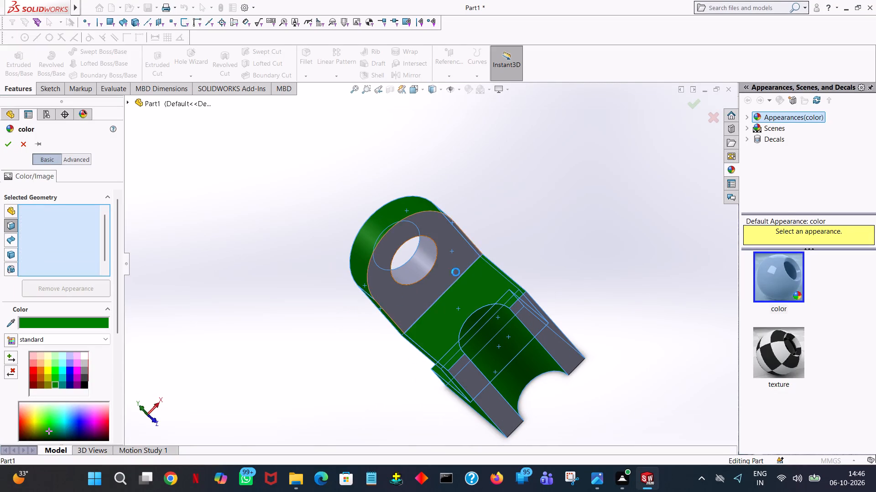
{"action": "left_click", "coordinate": [437, 262]}
{"action": "left_click", "coordinate": [422, 264]}
{"action": "left_click", "coordinate": [459, 262]}
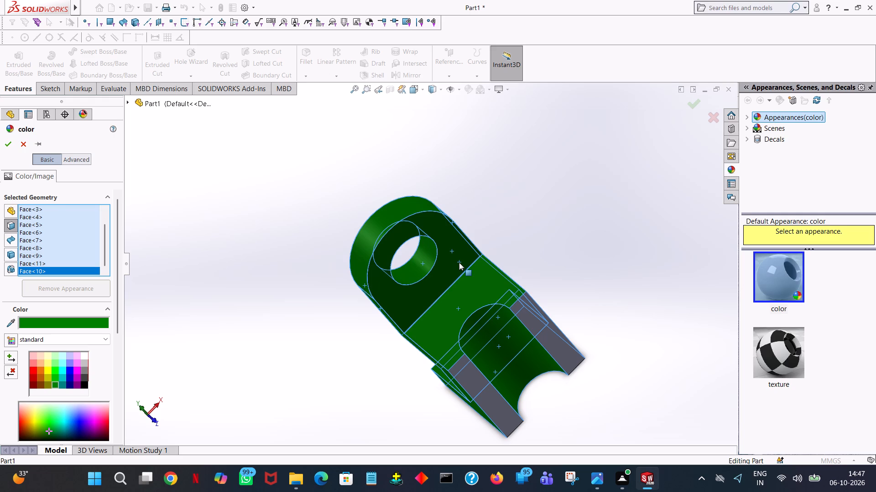
Add the front faces beside the groove, the block's bottom face and the upper step's underside, and apply the green colour to all selected faces.
{"action": "middle_click_drag", "start_coordinate": [602, 356], "coordinate": [627, 290]}
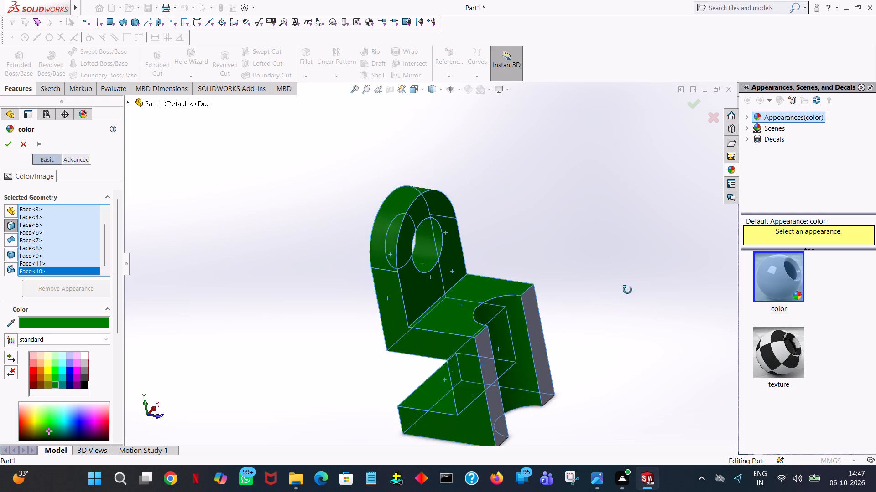
{"action": "middle_click_drag", "start_coordinate": [627, 290], "coordinate": [627, 262]}
{"action": "middle_click_drag", "start_coordinate": [627, 261], "coordinate": [638, 190]}
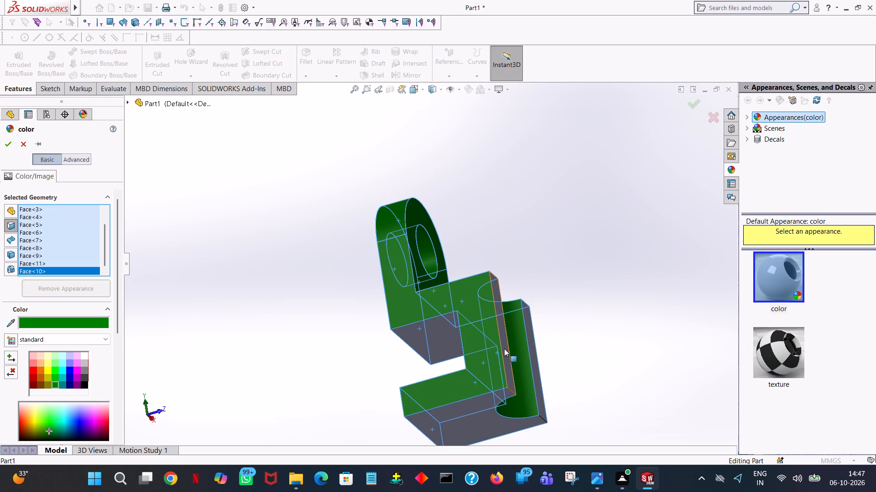
{"action": "left_click", "coordinate": [504, 348]}
{"action": "left_click", "coordinate": [536, 364]}
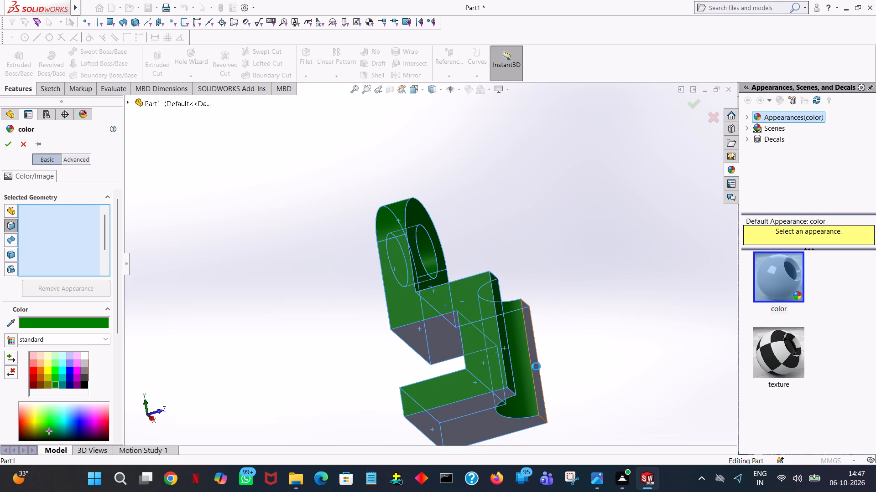
{"action": "left_click", "coordinate": [451, 412]}
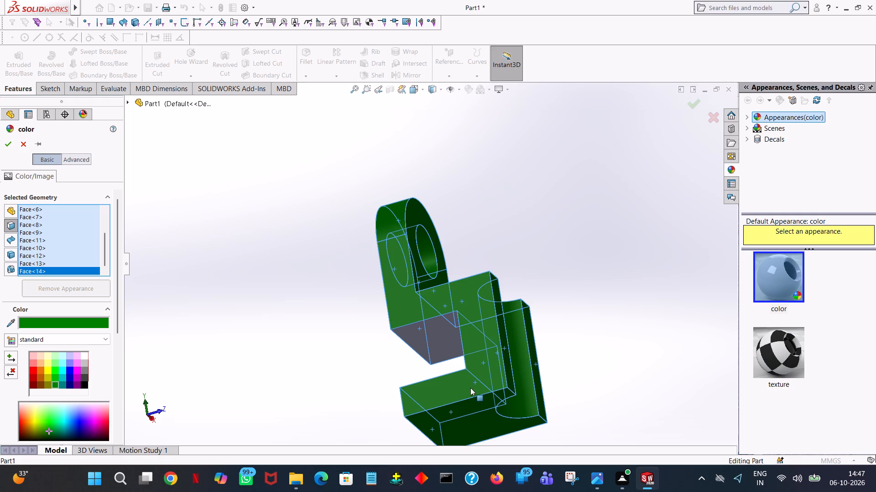
{"action": "left_click", "coordinate": [443, 343]}
{"action": "middle_click_drag", "start_coordinate": [499, 297], "coordinate": [741, 491]}
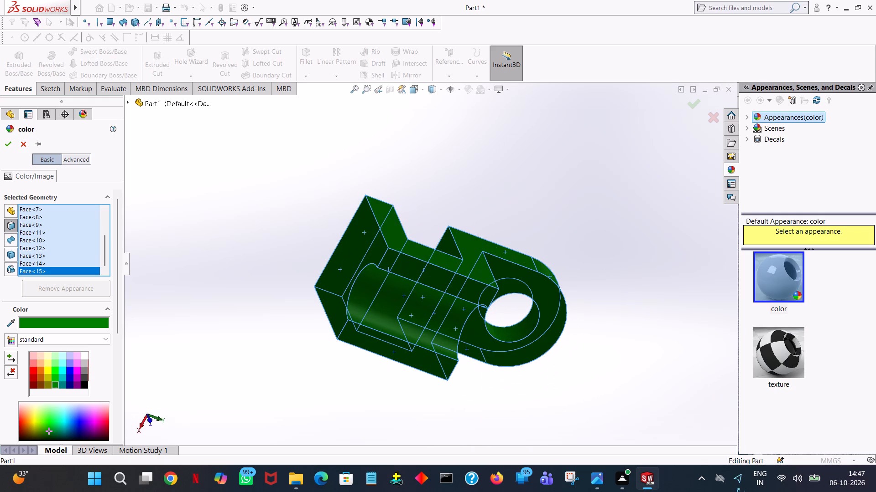
{"action": "middle_click_drag", "start_coordinate": [741, 491], "coordinate": [740, 490]}
{"action": "left_click", "coordinate": [10, 144]}
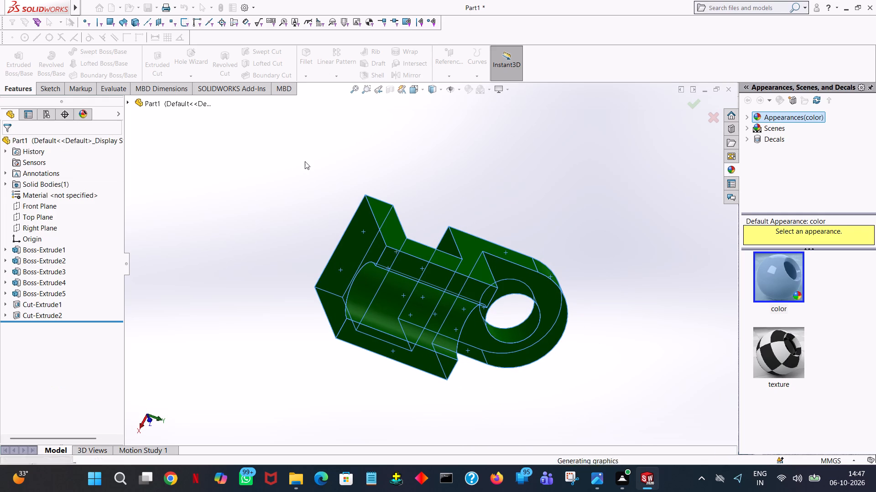
Examine the coloured bracket from several sides, checking that no face has been missed.
{"action": "left_click", "coordinate": [596, 264]}
{"action": "middle_click_drag", "start_coordinate": [590, 264], "coordinate": [525, 76]}
{"action": "middle_click_drag", "start_coordinate": [527, 74], "coordinate": [435, 221]}
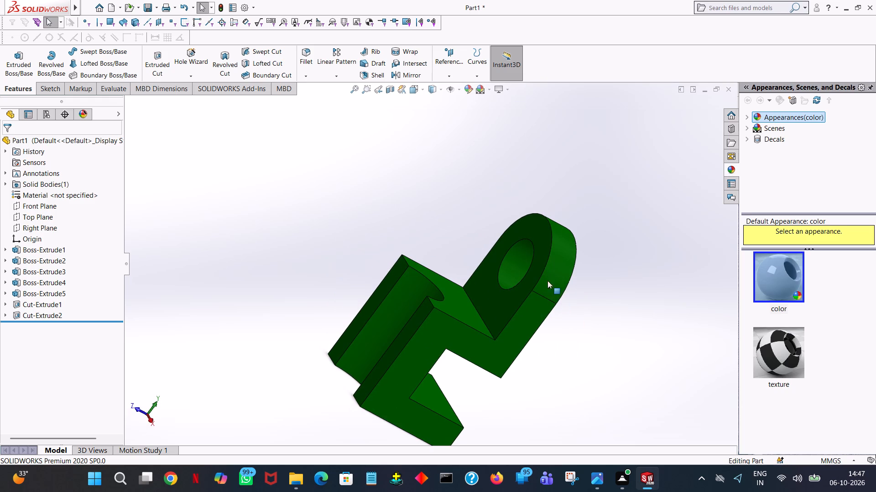
{"action": "middle_click_drag", "start_coordinate": [466, 266], "coordinate": [443, 260]}
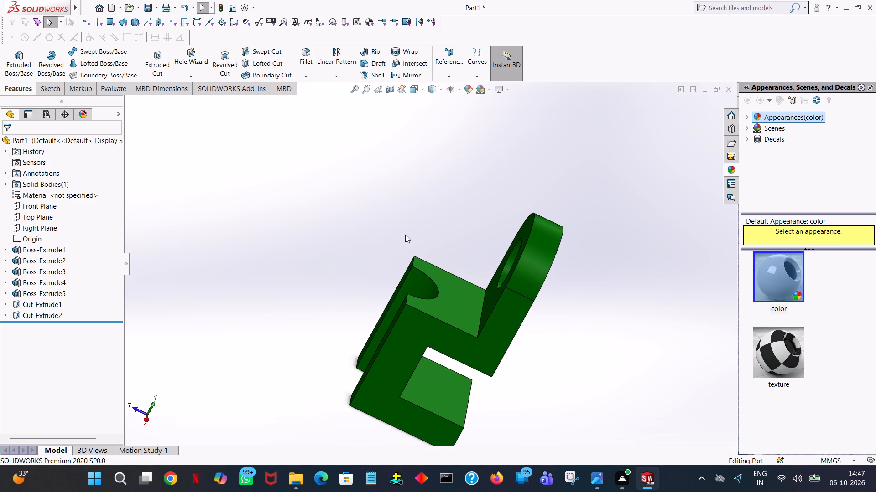
{"action": "scroll", "coordinate": [560, 445], "scroll_direction": "down", "scroll_amount": 3, "text": "ctrl"}
{"action": "scroll", "coordinate": [372, 409], "scroll_direction": "up", "scroll_amount": 4, "text": "ctrl"}
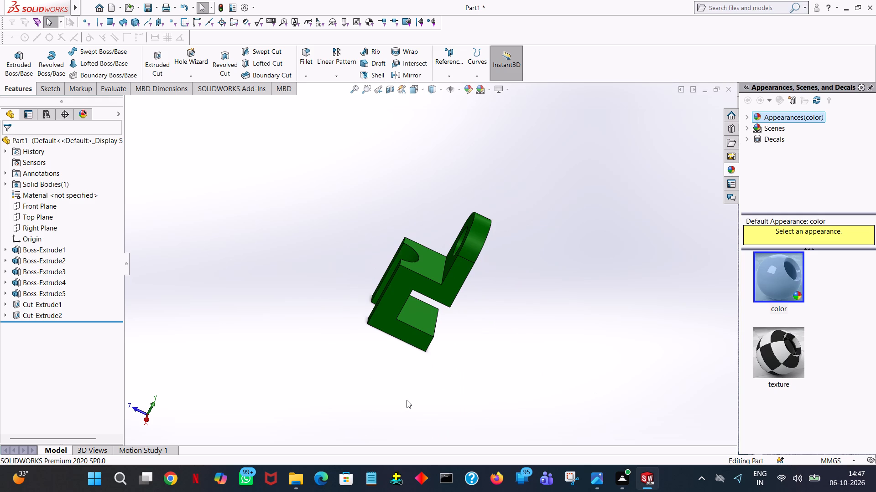
{"action": "middle_click_drag", "start_coordinate": [407, 399], "coordinate": [357, 265]}
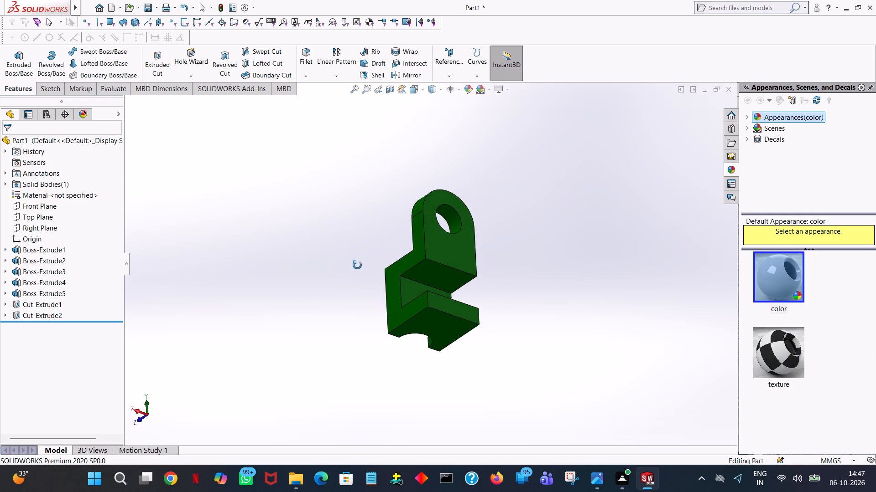
{"action": "middle_click_drag", "start_coordinate": [357, 265], "coordinate": [364, 231]}
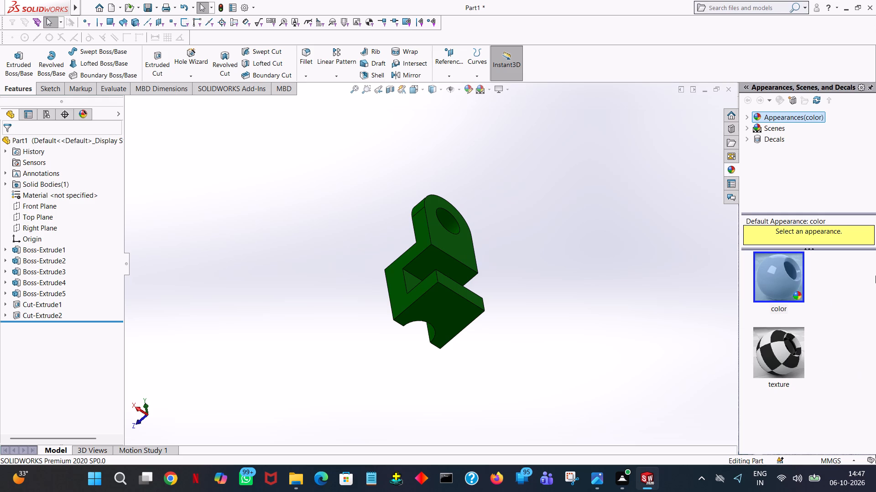
Try to apply the checkered texture appearance to the bracket's whole body.
{"action": "left_click", "coordinate": [784, 352]}
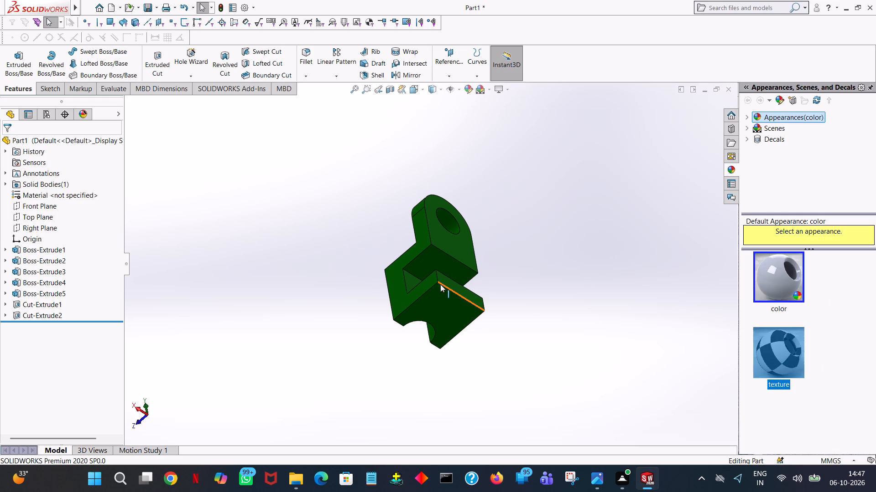
{"action": "left_click", "coordinate": [437, 240]}
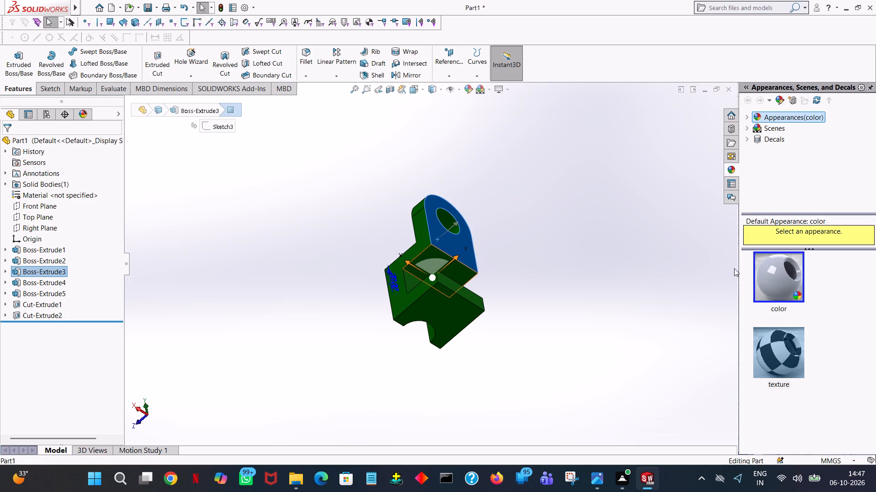
{"action": "left_click", "coordinate": [710, 268]}
{"action": "double_click", "coordinate": [785, 354]}
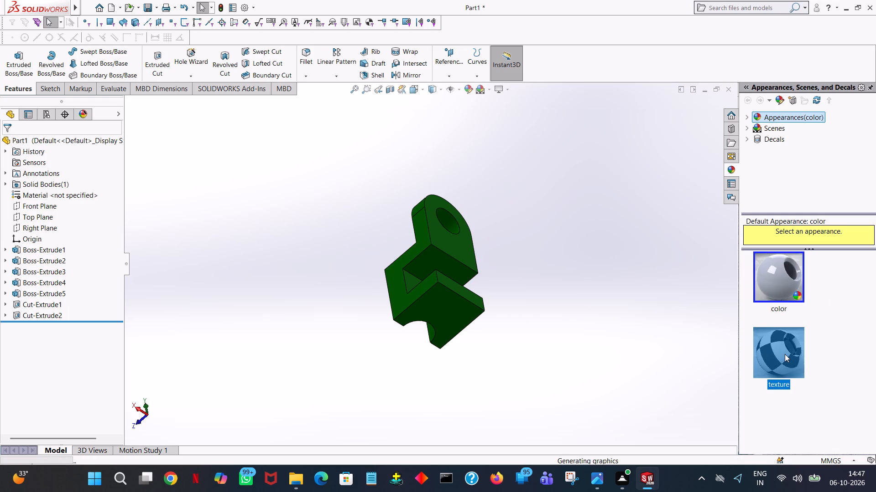
{"action": "left_click", "coordinate": [440, 291]}
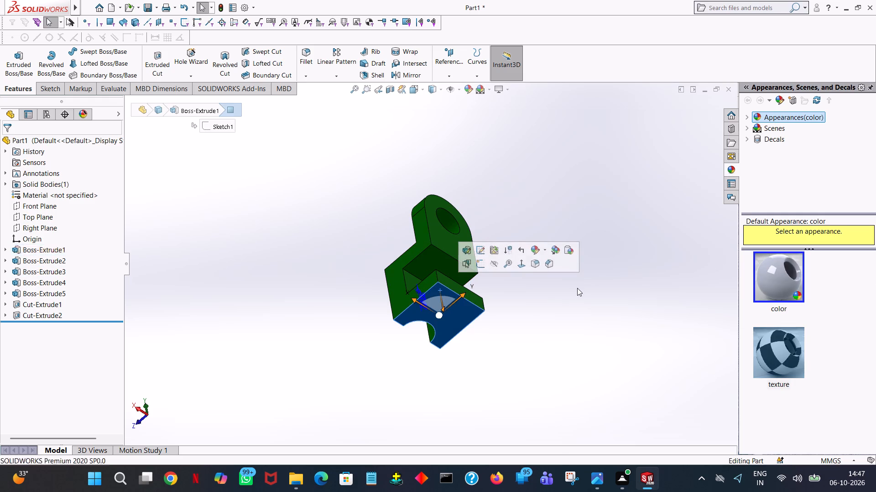
{"action": "left_click", "coordinate": [577, 288]}
{"action": "left_click_drag", "start_coordinate": [785, 358], "coordinate": [454, 280]}
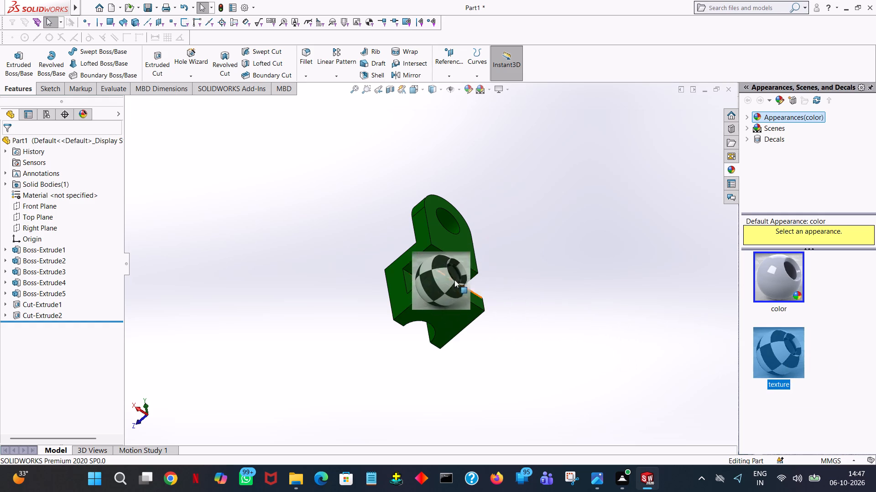
{"action": "left_click_drag", "start_coordinate": [454, 280], "coordinate": [453, 277]}
{"action": "middle_click_drag", "start_coordinate": [529, 233], "coordinate": [568, 328]}
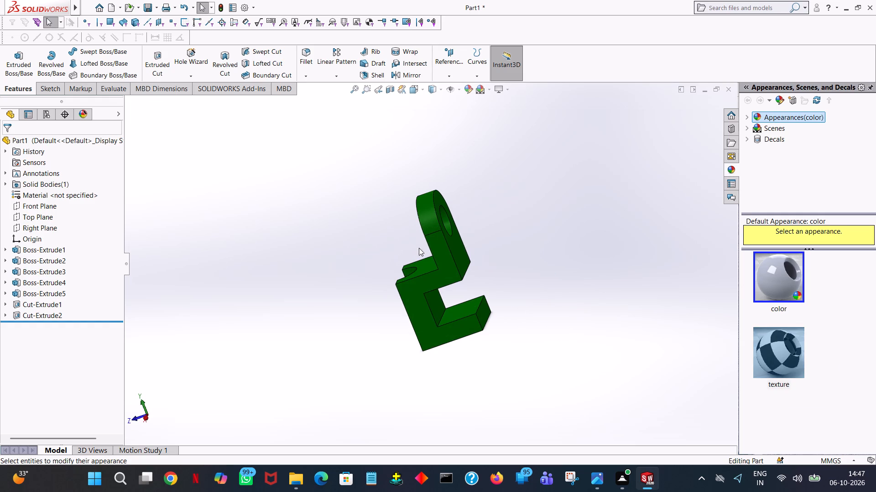
{"action": "left_click_drag", "start_coordinate": [784, 354], "coordinate": [461, 253]}
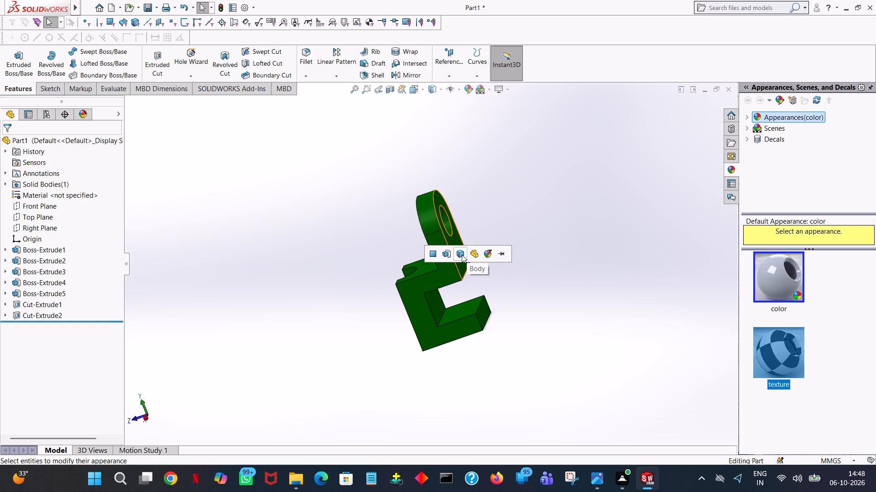
{"action": "left_click", "coordinate": [462, 255]}
{"action": "left_click", "coordinate": [667, 285]}
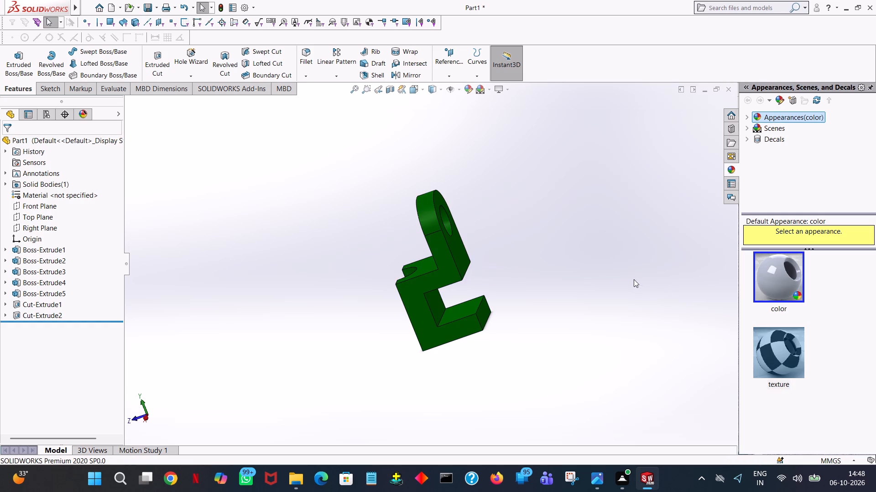
{"action": "middle_click_drag", "start_coordinate": [650, 281], "coordinate": [875, 312]}
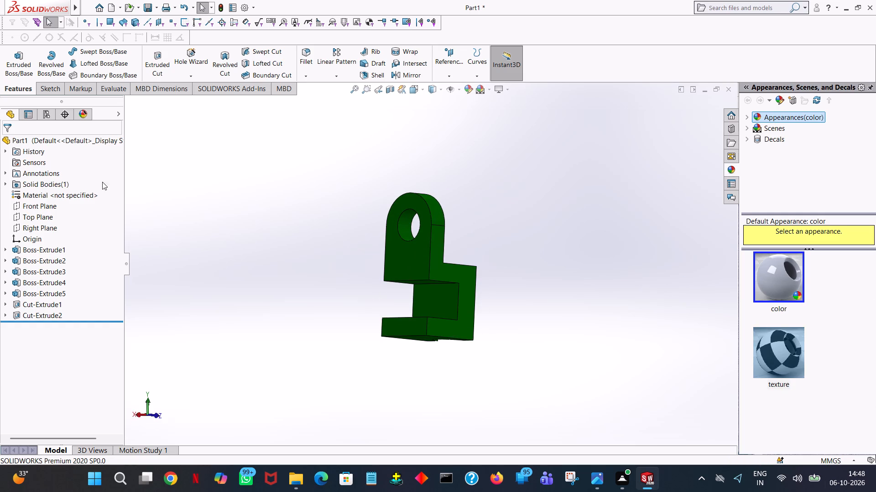
Section the bracket along the Front Plane and examine the cut body from several sides.
{"action": "left_click", "coordinate": [137, 165]}
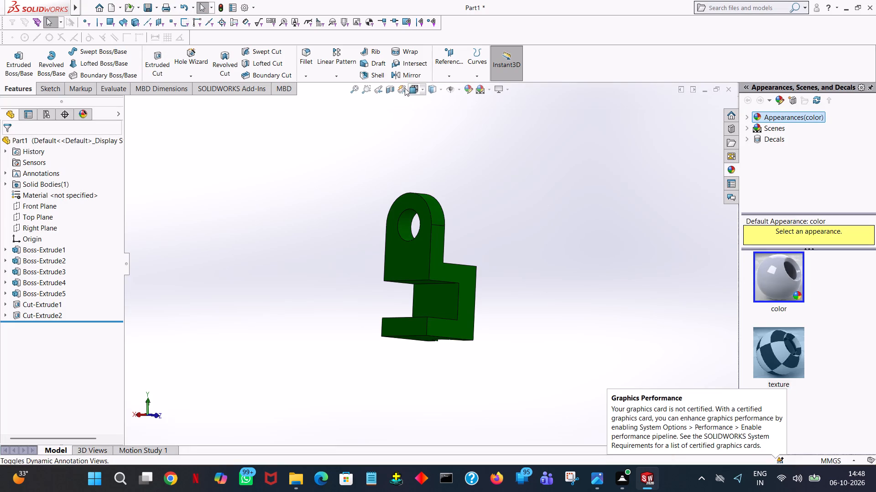
{"action": "left_click", "coordinate": [391, 91]}
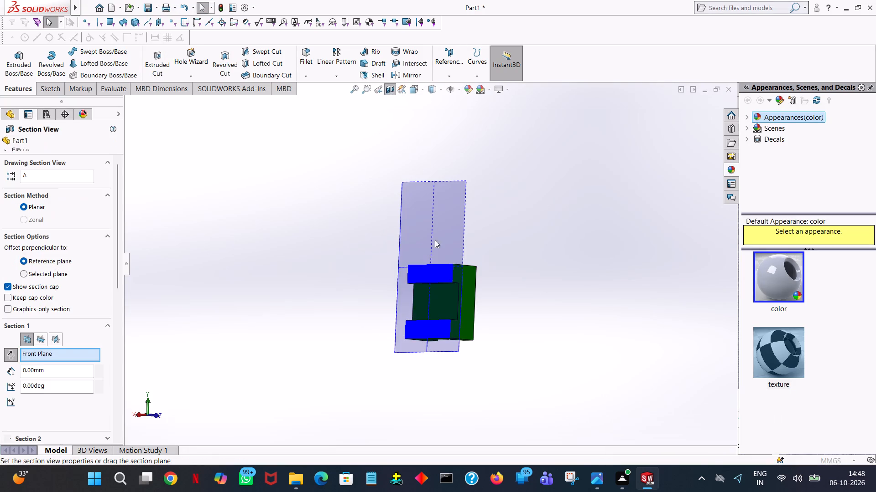
{"action": "middle_click_drag", "start_coordinate": [462, 211], "coordinate": [418, 189]}
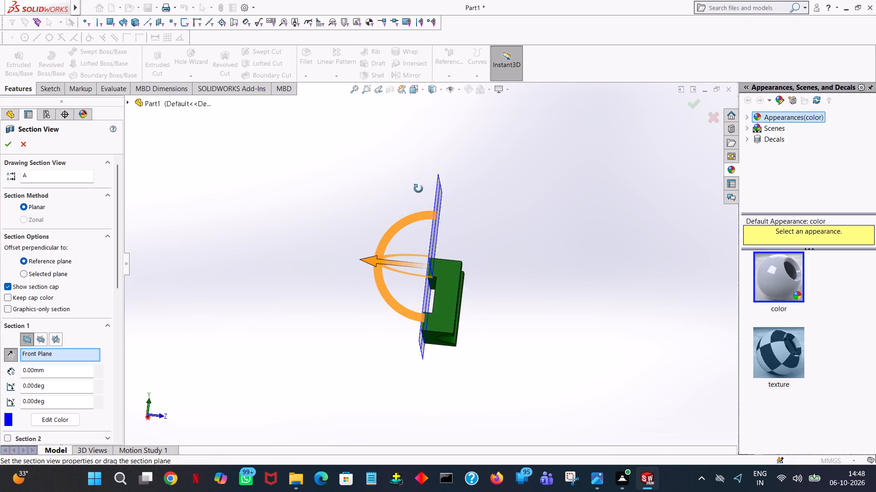
{"action": "middle_click_drag", "start_coordinate": [418, 189], "coordinate": [362, 378]}
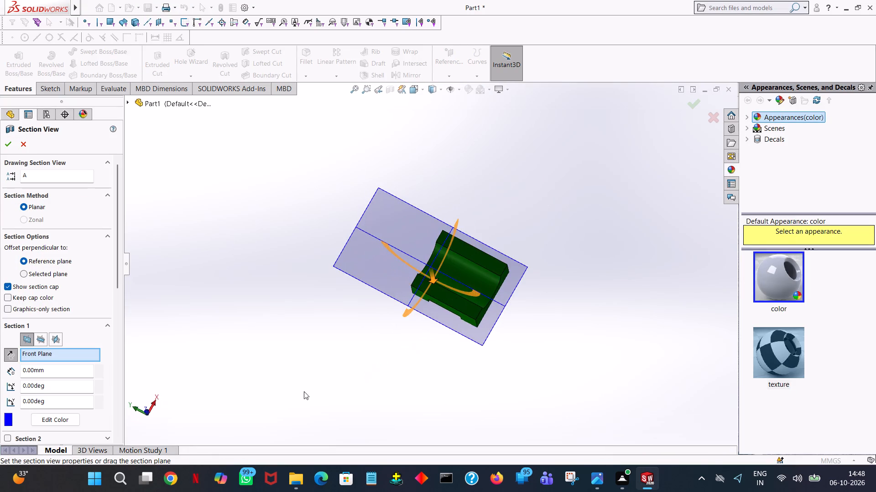
{"action": "middle_click_drag", "start_coordinate": [271, 388], "coordinate": [213, 370]}
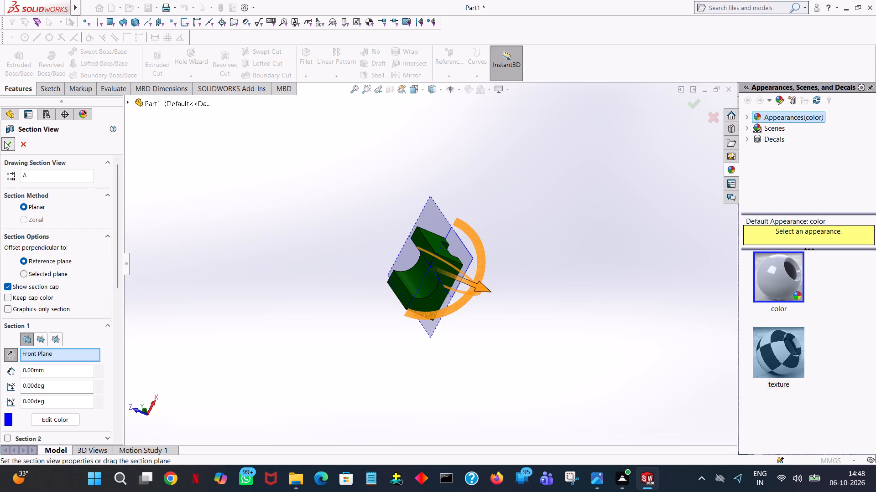
{"action": "left_click", "coordinate": [4, 141]}
{"action": "middle_click_drag", "start_coordinate": [600, 218], "coordinate": [619, 149]}
{"action": "middle_click_drag", "start_coordinate": [610, 224], "coordinate": [589, 332]}
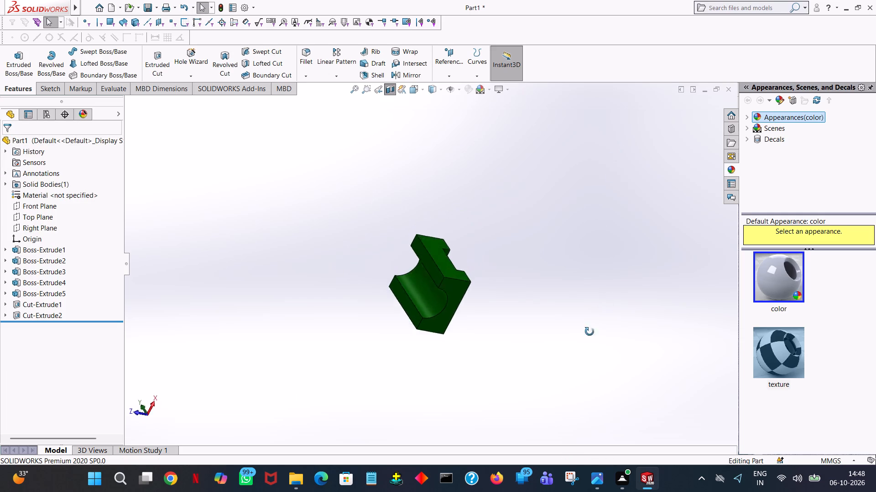
{"action": "middle_click_drag", "start_coordinate": [589, 332], "coordinate": [507, 136]}
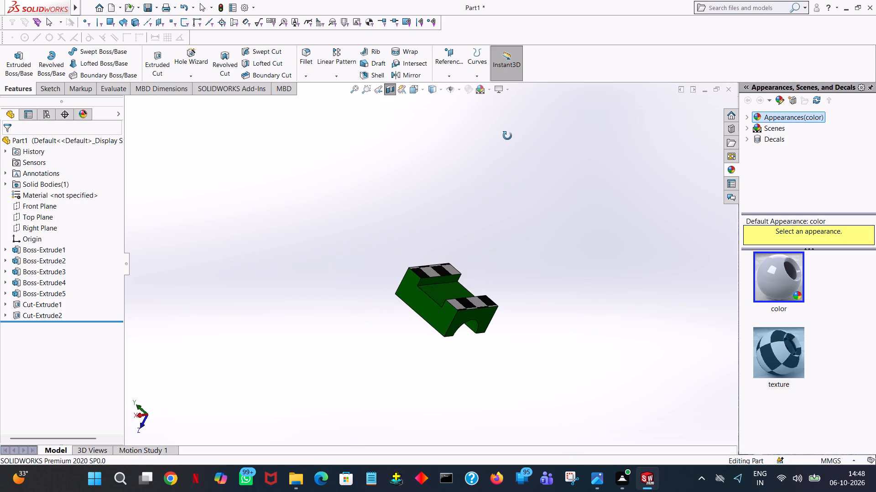
{"action": "middle_click_drag", "start_coordinate": [507, 136], "coordinate": [539, 246]}
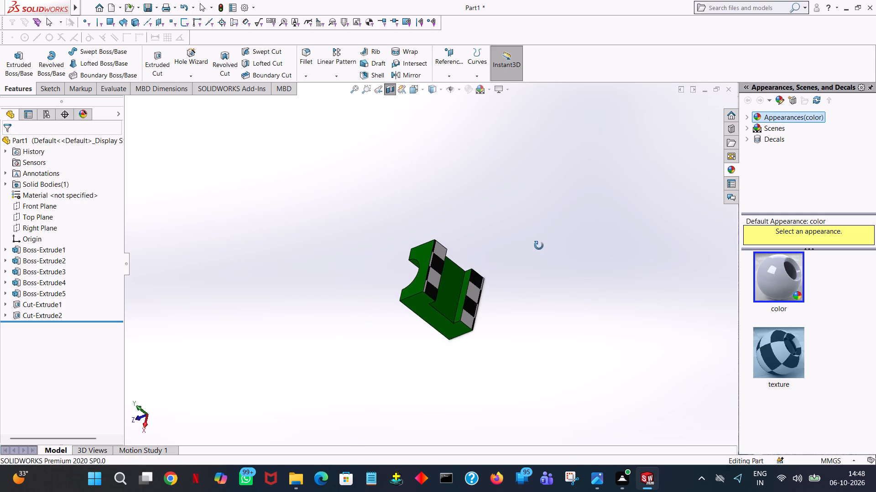
{"action": "middle_click_drag", "start_coordinate": [539, 246], "coordinate": [555, 294]}
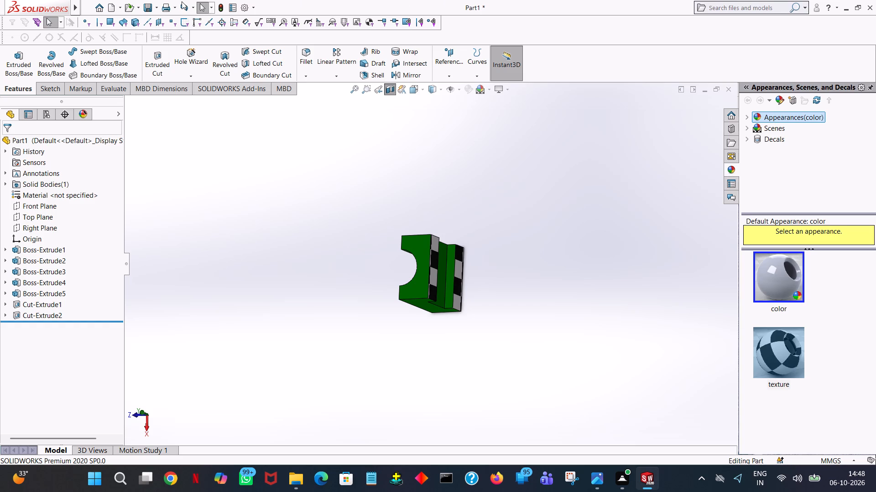
Undo the checkered texture, the green face colouring and the semicircular groove cut, back to the groove's open sketch.
{"action": "left_click", "coordinate": [182, 1]}
{"action": "left_click", "coordinate": [182, 6]}
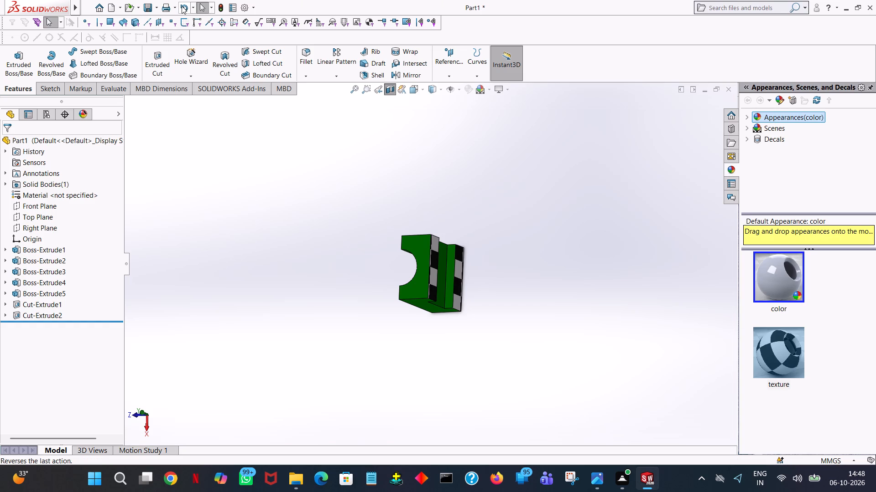
{"action": "left_click", "coordinate": [182, 6]}
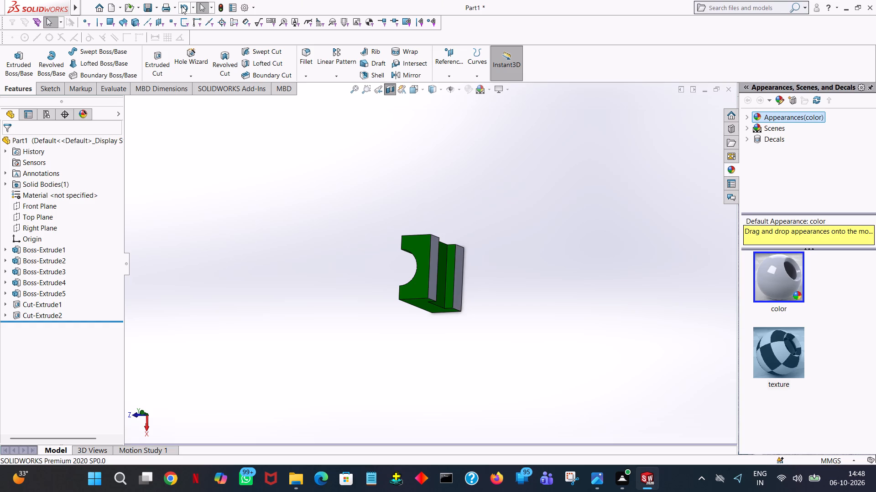
{"action": "left_click", "coordinate": [182, 6]}
{"action": "middle_click_drag", "start_coordinate": [327, 258], "coordinate": [379, 208]}
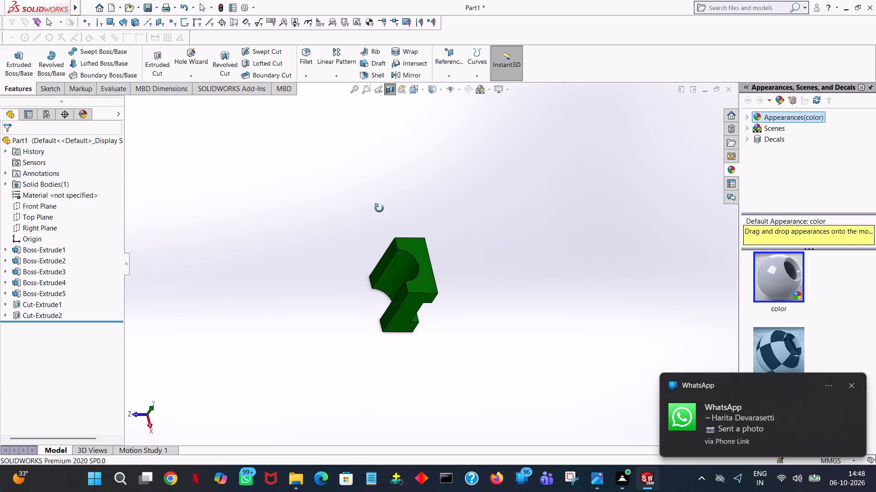
{"action": "middle_click_drag", "start_coordinate": [379, 208], "coordinate": [361, 140]}
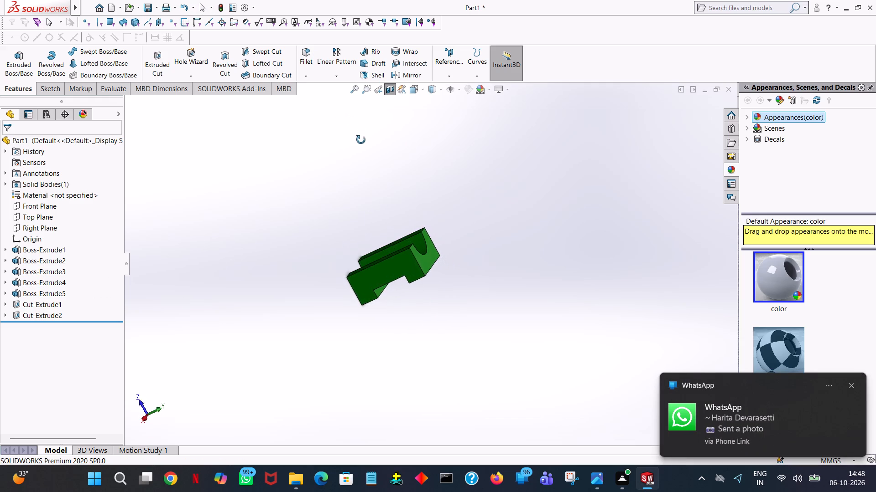
{"action": "middle_click_drag", "start_coordinate": [361, 140], "coordinate": [303, 21]}
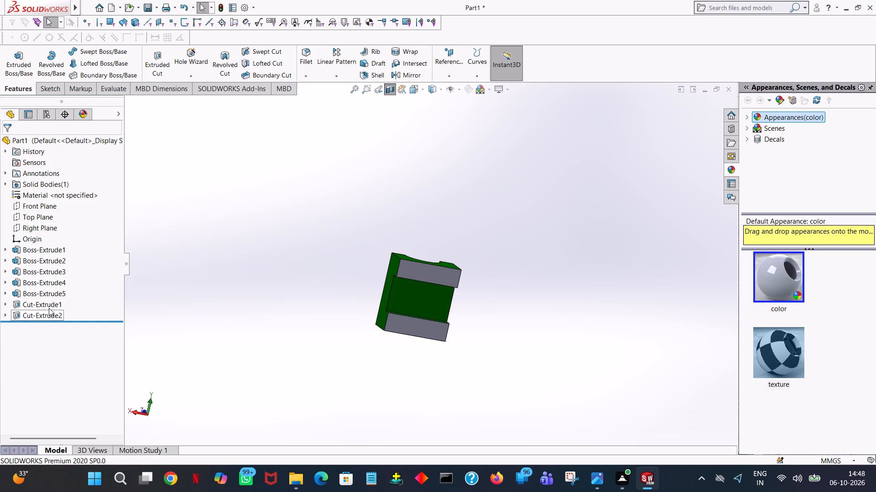
{"action": "left_click", "coordinate": [180, 6]}
Turn off the Front Plane section view of the bracket.
{"action": "middle_click_drag", "start_coordinate": [453, 344], "coordinate": [545, 302]}
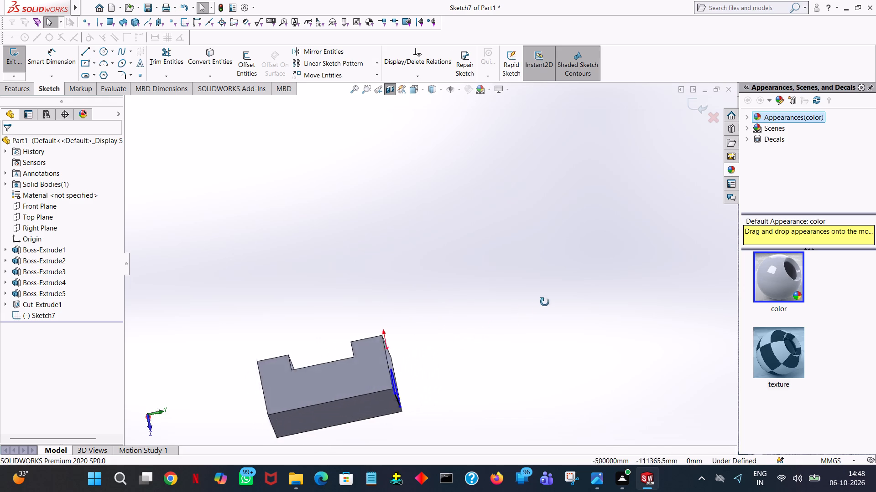
{"action": "middle_click_drag", "start_coordinate": [545, 302], "coordinate": [612, 304]}
{"action": "left_click", "coordinate": [390, 89]}
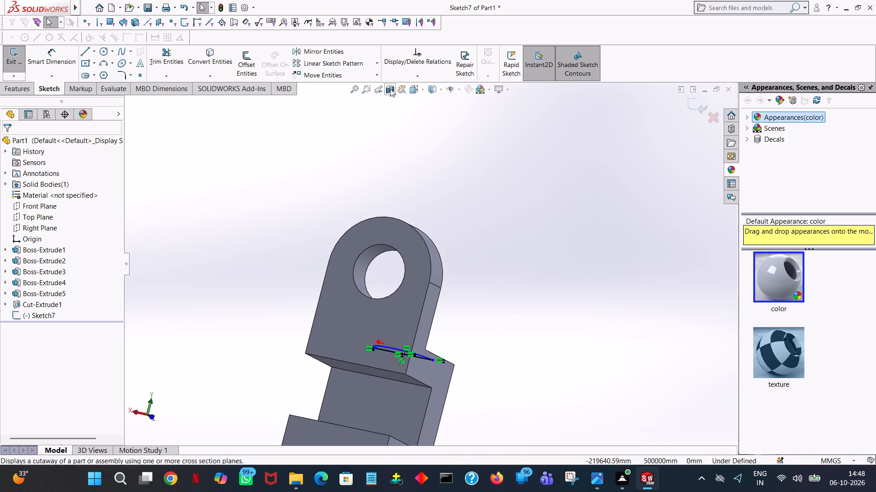
Cut-extrude the semicircle sketch on the block's top face as a 208 mm blind cut down through the block.
{"action": "middle_click_drag", "start_coordinate": [537, 241], "coordinate": [432, 256]}
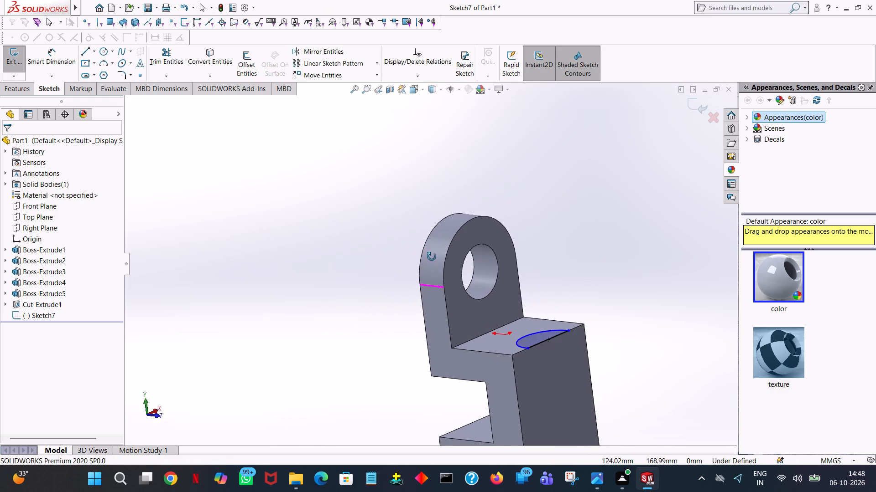
{"action": "middle_click_drag", "start_coordinate": [432, 256], "coordinate": [493, 294]}
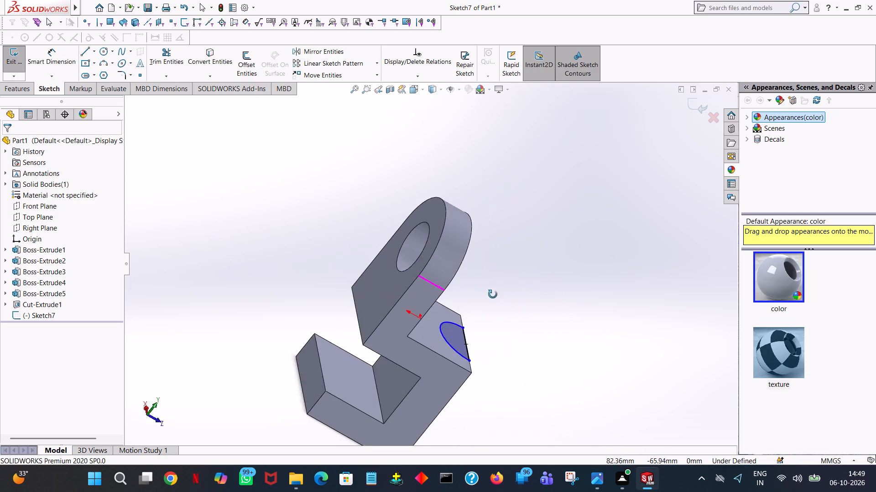
{"action": "middle_click_drag", "start_coordinate": [493, 294], "coordinate": [433, 306]}
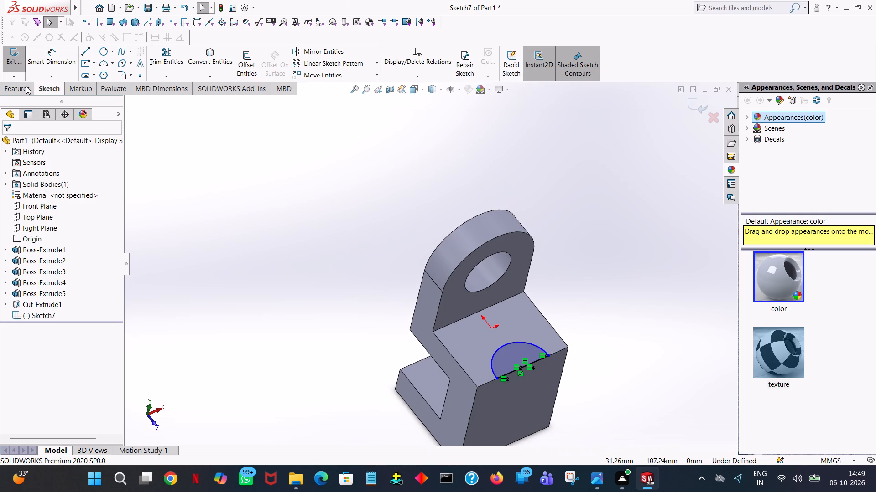
{"action": "left_click", "coordinate": [526, 343]}
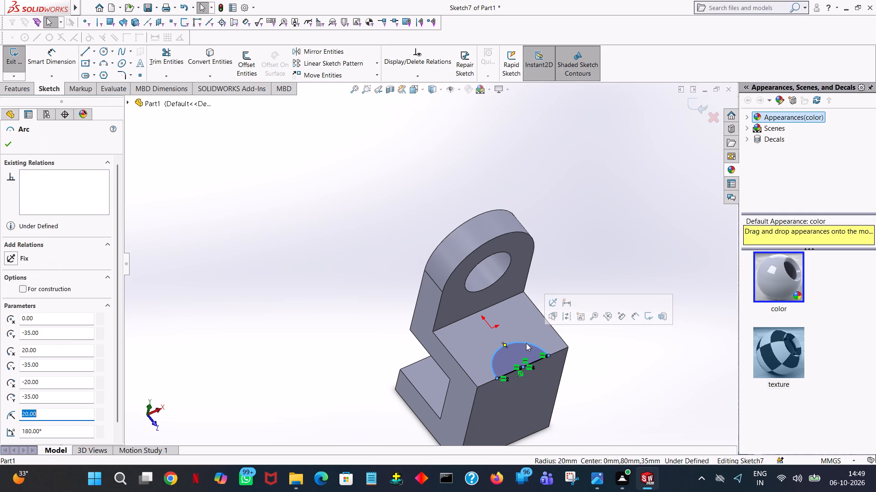
{"action": "left_click", "coordinate": [344, 303]}
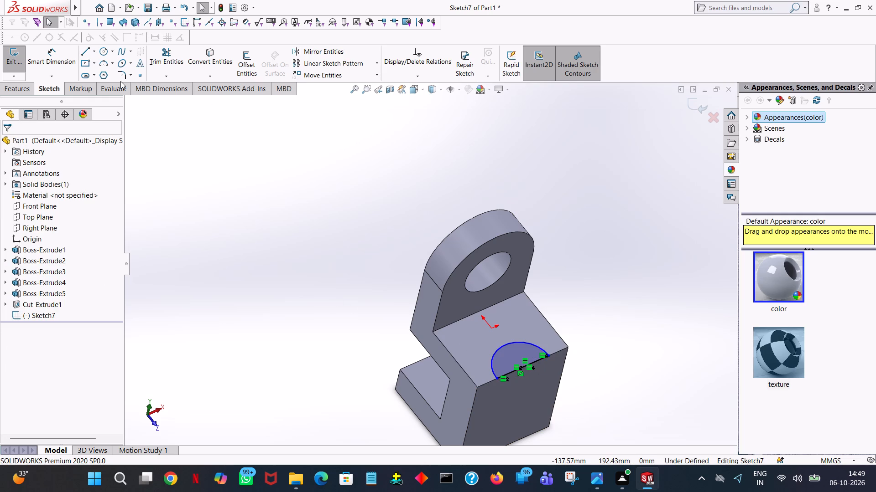
{"action": "left_click", "coordinate": [22, 89]}
{"action": "left_click", "coordinate": [151, 69]}
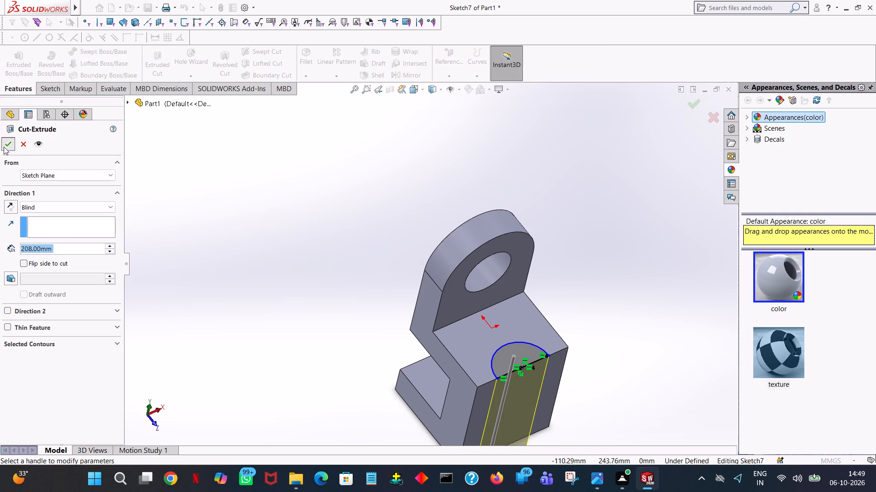
{"action": "left_click", "coordinate": [4, 147]}
{"action": "left_click", "coordinate": [326, 137]}
Apply the standard dark green colour appearance to the whole part instead of to individual faces.
{"action": "middle_click_drag", "start_coordinate": [284, 148], "coordinate": [325, 146]}
{"action": "left_click", "coordinate": [468, 91]}
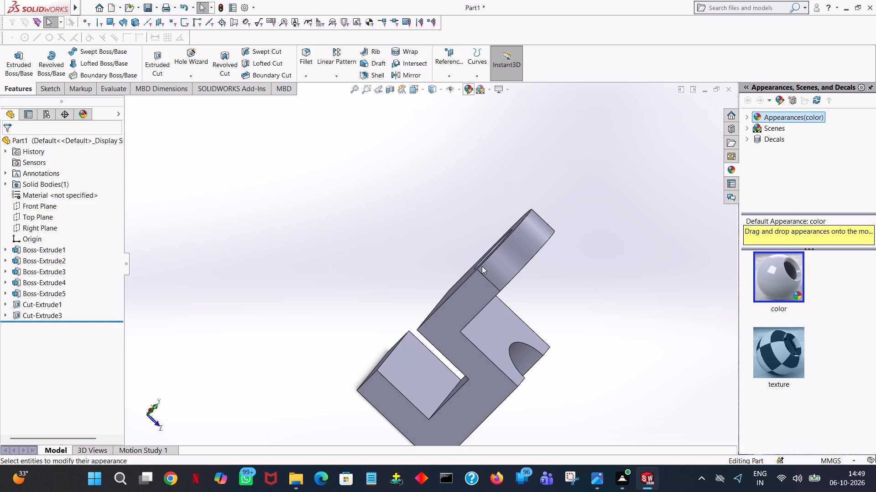
{"action": "left_click", "coordinate": [477, 298]}
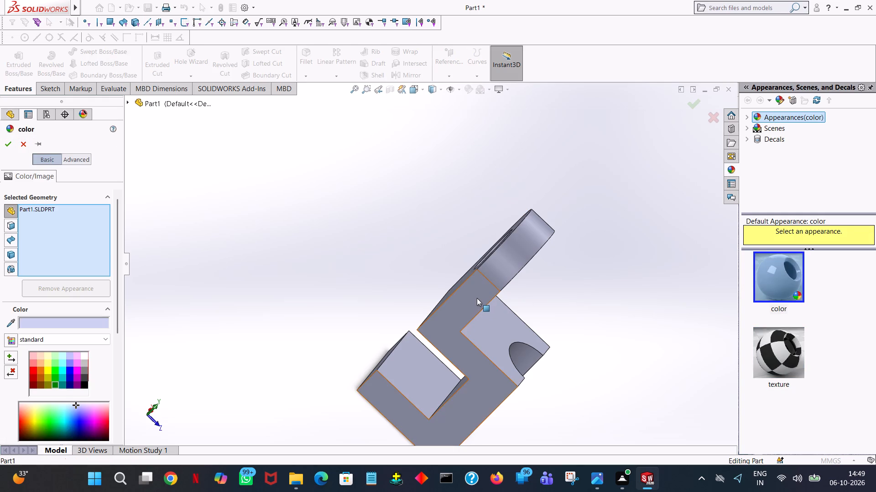
{"action": "left_click", "coordinate": [57, 434]}
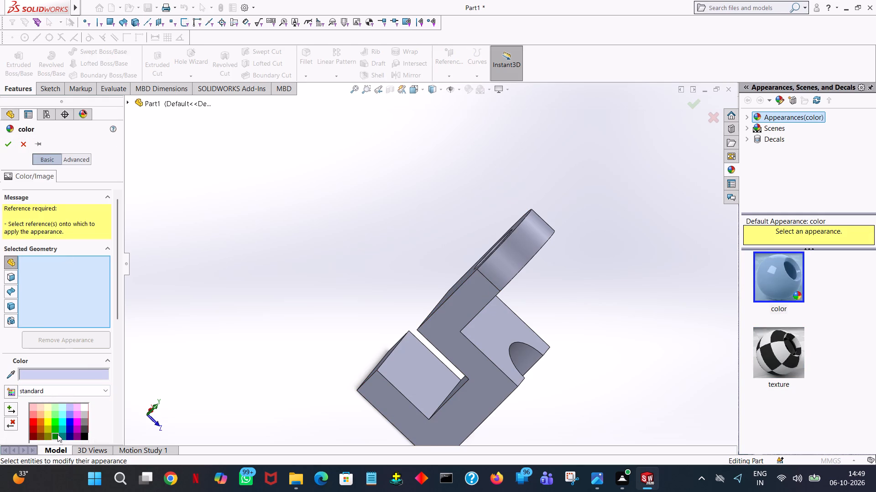
{"action": "left_click", "coordinate": [449, 342]}
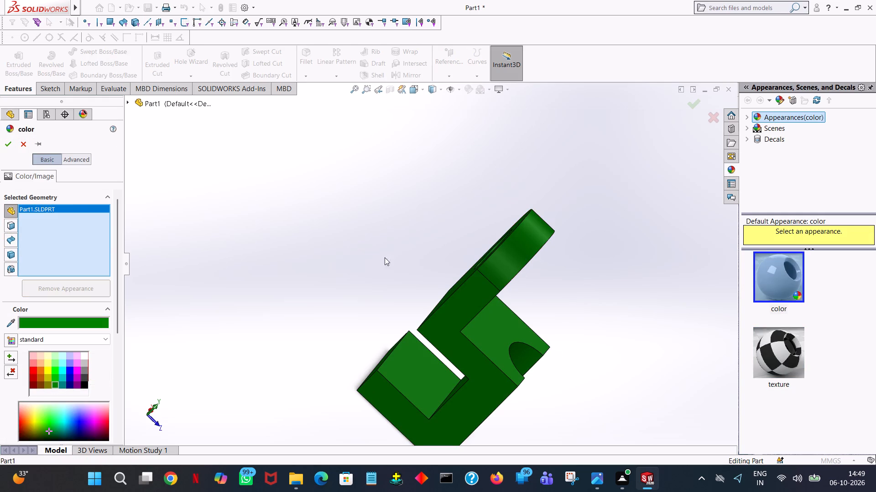
{"action": "left_click", "coordinate": [9, 147]}
{"action": "left_click", "coordinate": [392, 137]}
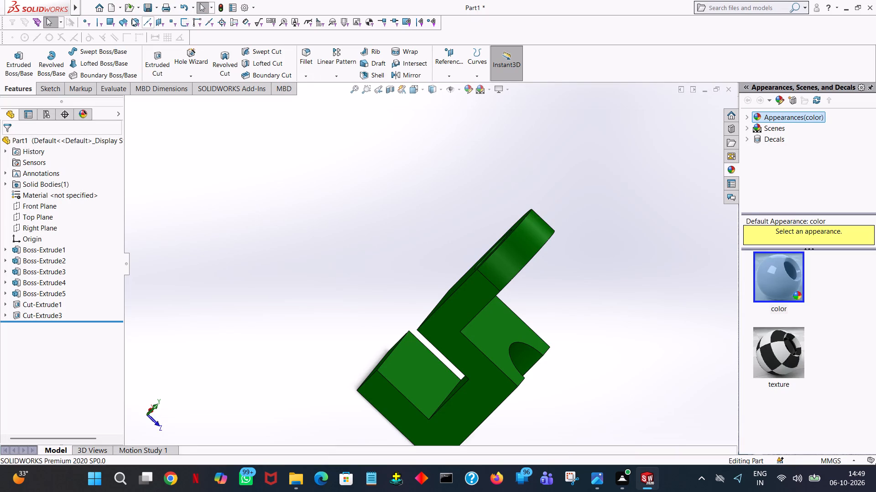
Save the part as "bearing body" in the "fuji new design" folder, as a SOLIDWORKS Part file.
{"action": "left_click", "coordinate": [160, 9]}
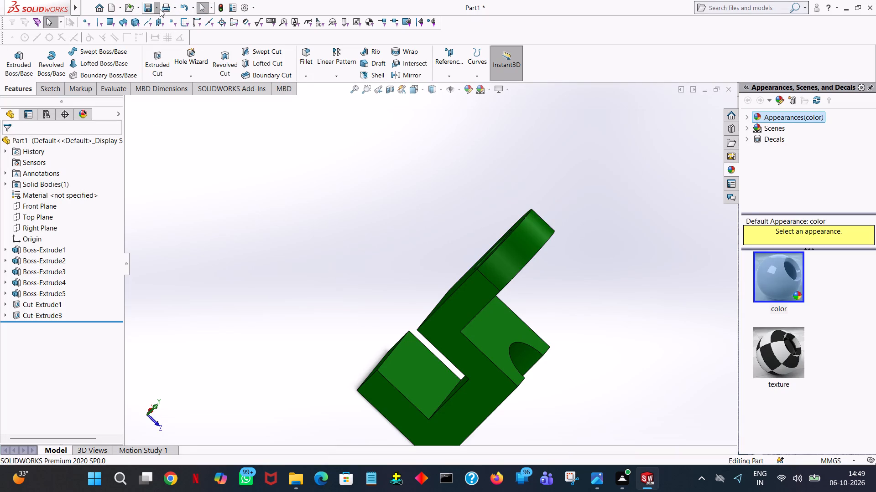
{"action": "left_click", "coordinate": [159, 6]}
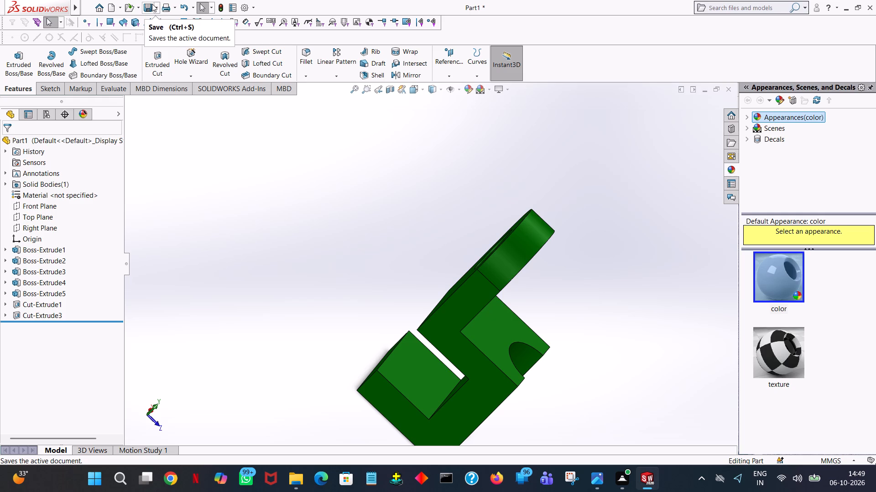
{"action": "left_click", "coordinate": [152, 4]}
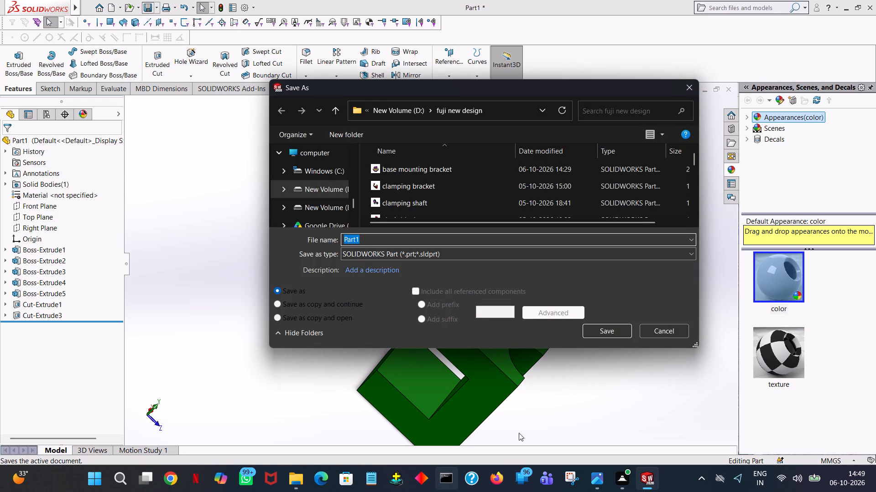
{"action": "type", "text": "be"}
{"action": "key", "text": "a"}
{"action": "type", "text": "ring body"}
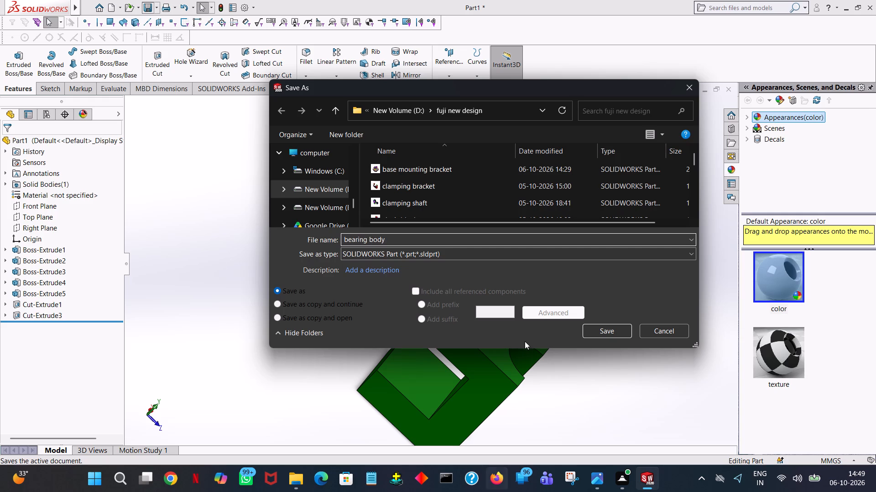
{"action": "left_click", "coordinate": [624, 333]}
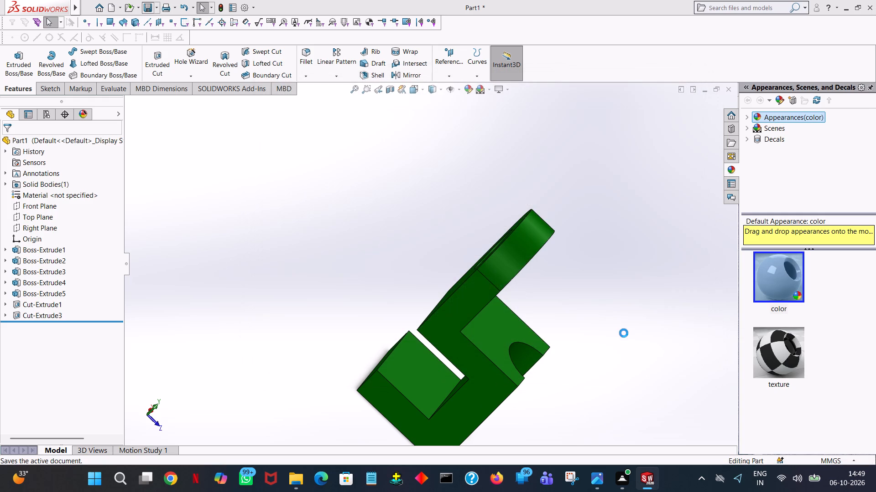
Save a copy of the part as an Adobe PDF named "bearing body" in the "fuji new pdf" folder on drive D.
{"action": "left_click", "coordinate": [148, 5]}
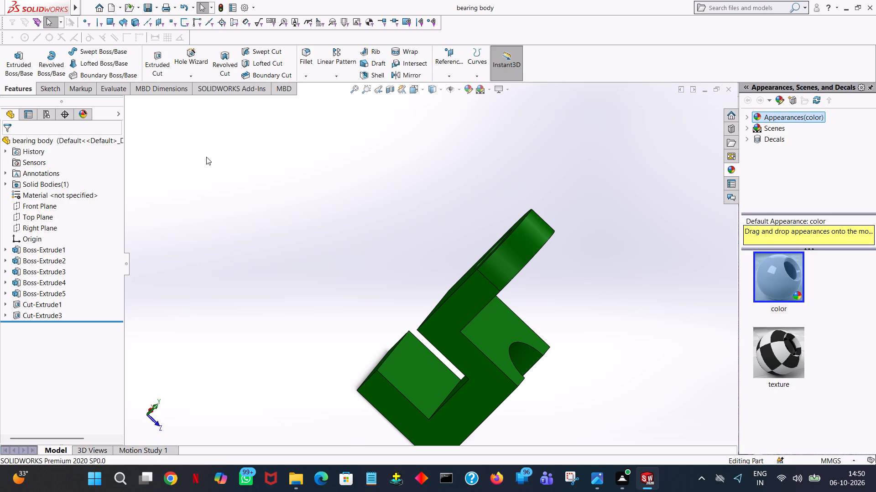
{"action": "left_click", "coordinate": [156, 8]}
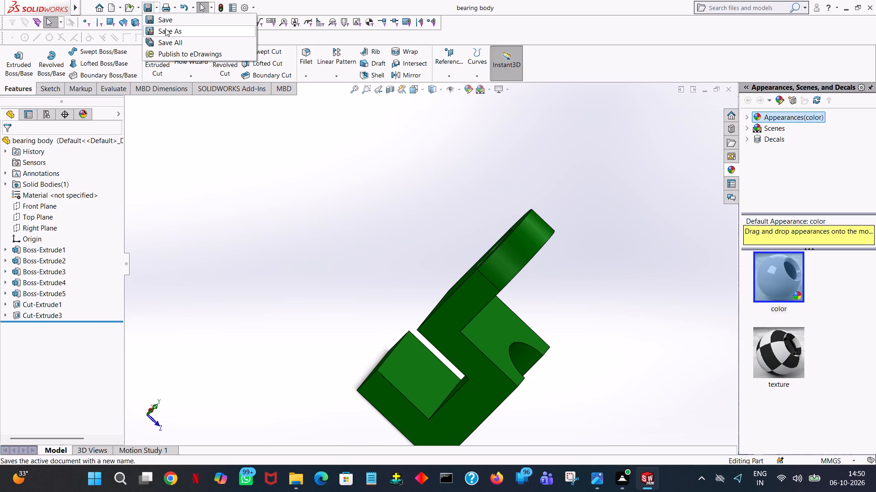
{"action": "left_click", "coordinate": [165, 28]}
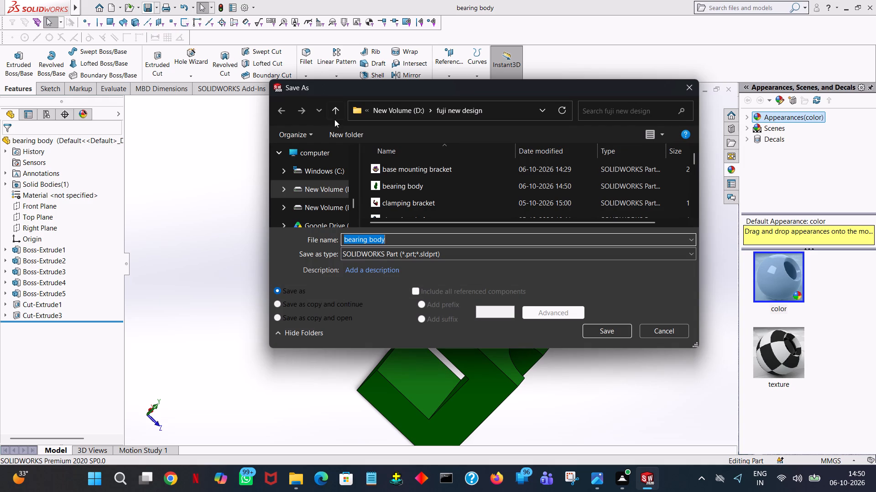
{"action": "left_click", "coordinate": [335, 116]}
{"action": "left_click", "coordinate": [595, 203]}
{"action": "left_click", "coordinate": [595, 203]}
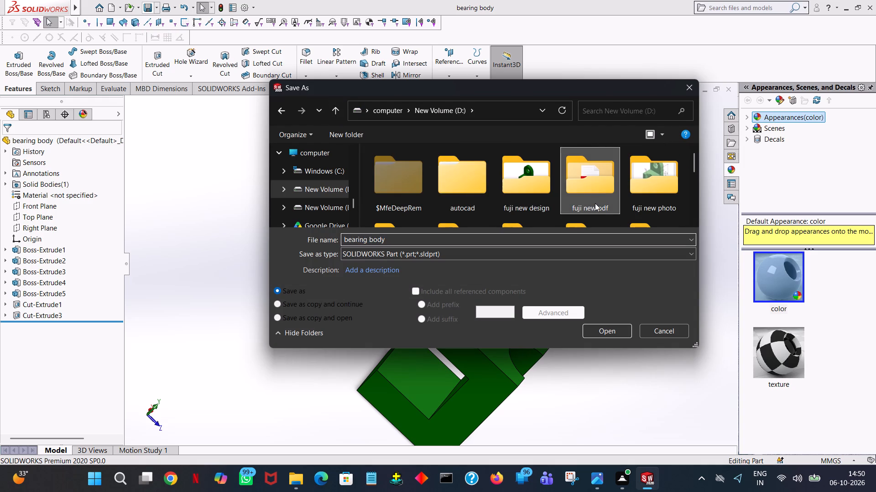
{"action": "left_click", "coordinate": [438, 252]}
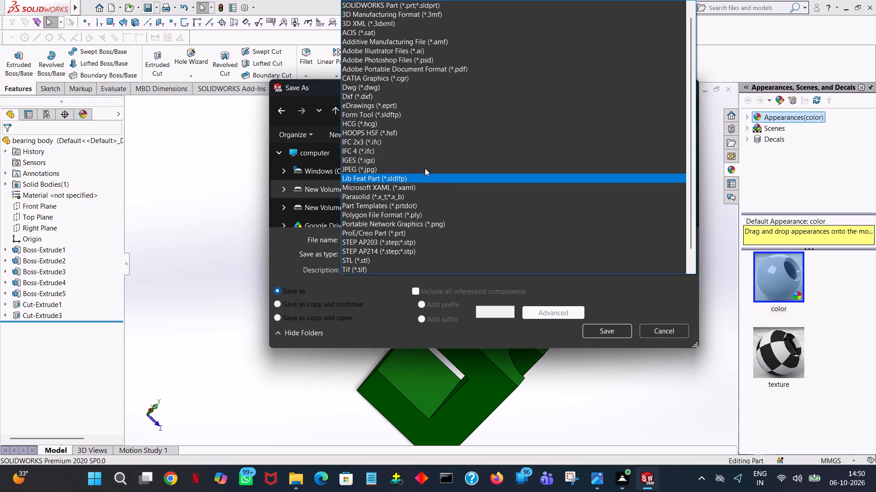
{"action": "left_click", "coordinate": [436, 68]}
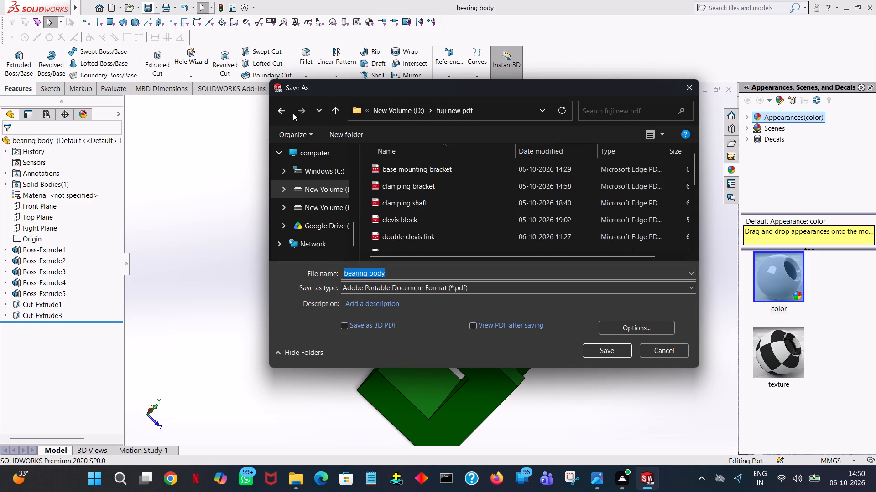
{"action": "left_click", "coordinate": [611, 350]}
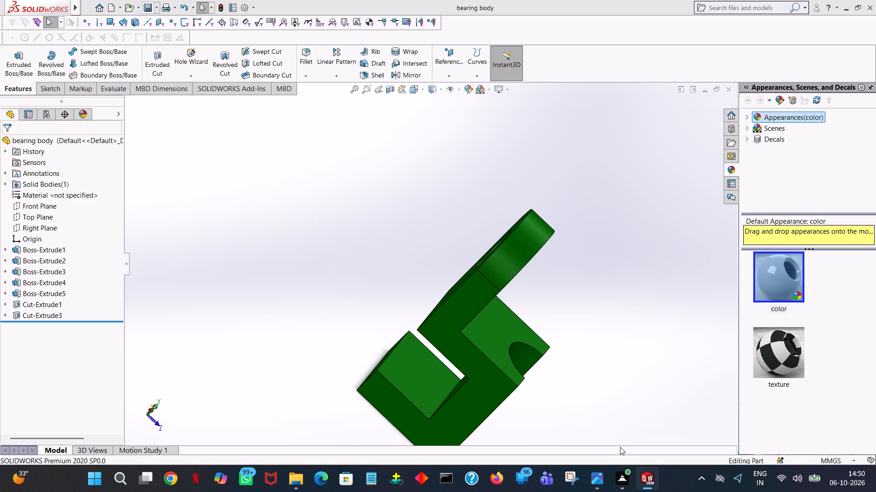